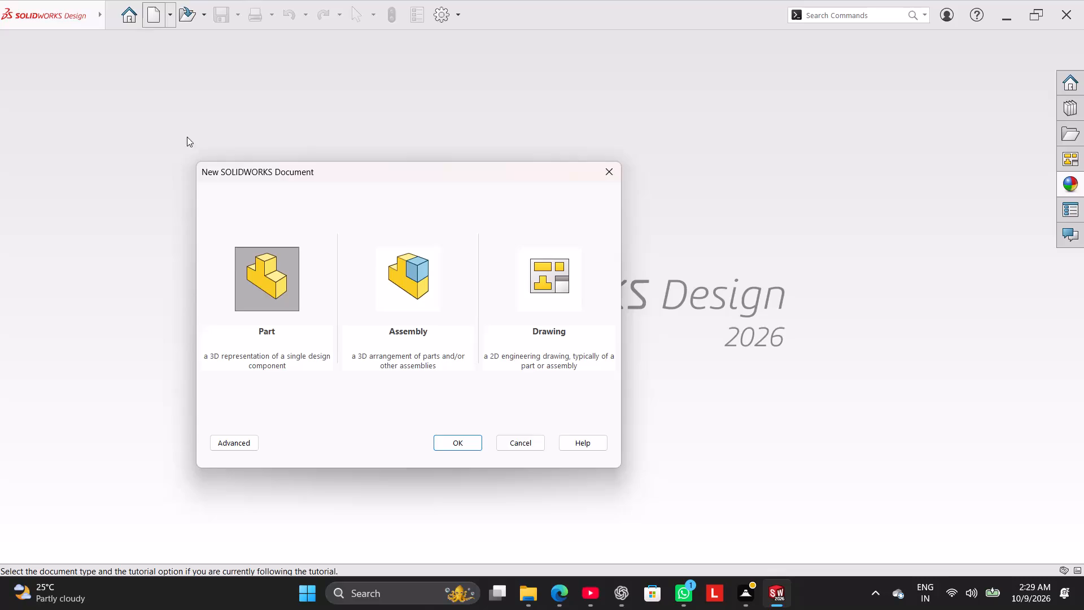
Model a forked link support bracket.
Create a new part document for a single design component.
{"action": "left_click", "coordinate": [452, 441]}
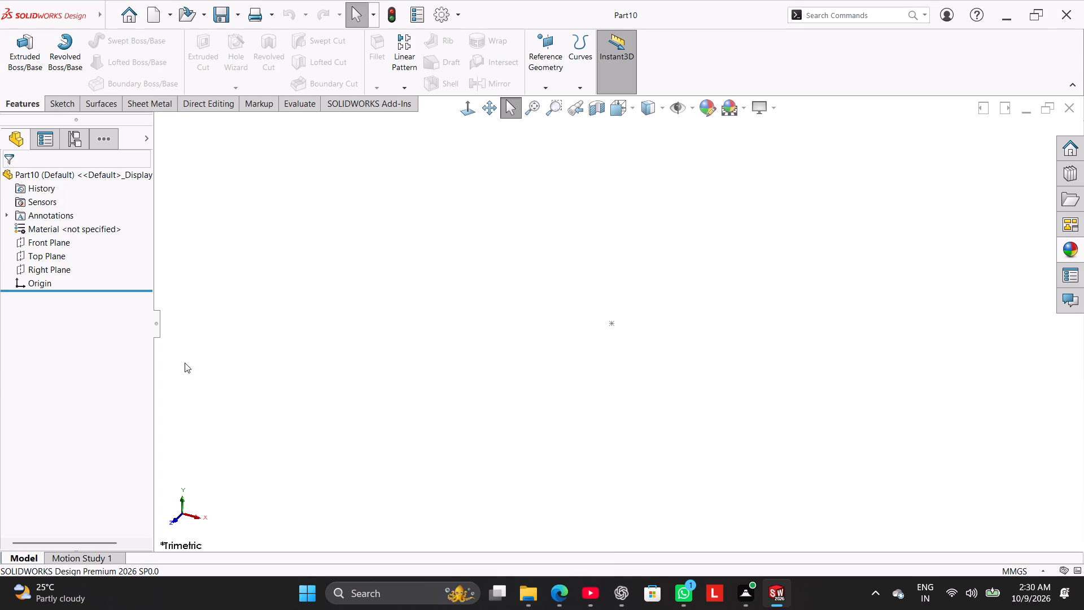
Open a new sketch on the Right Plane.
{"action": "left_click", "coordinate": [69, 102]}
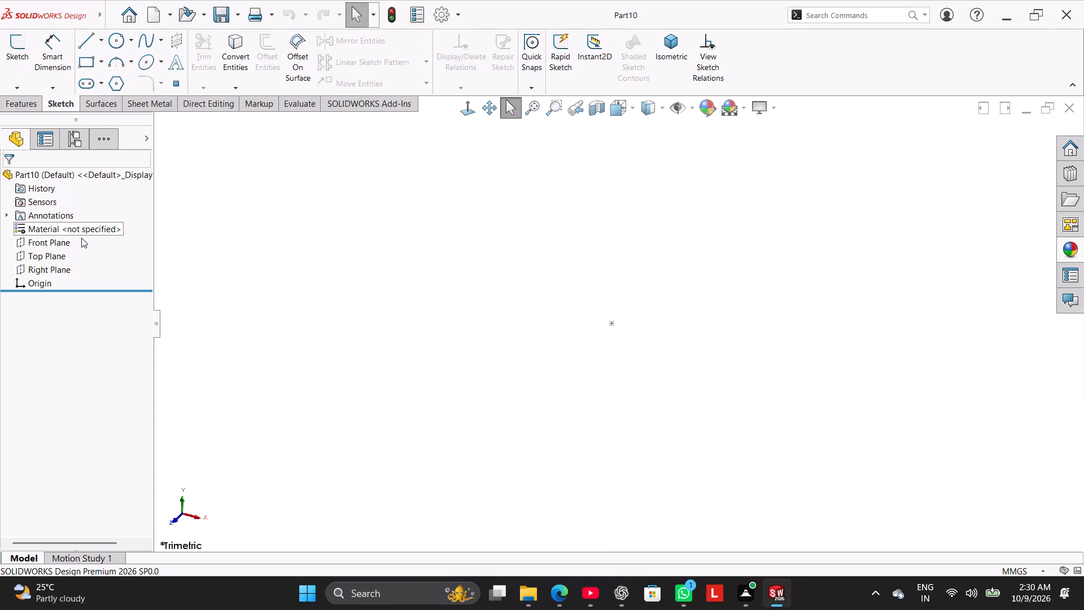
{"action": "left_click", "coordinate": [25, 60]}
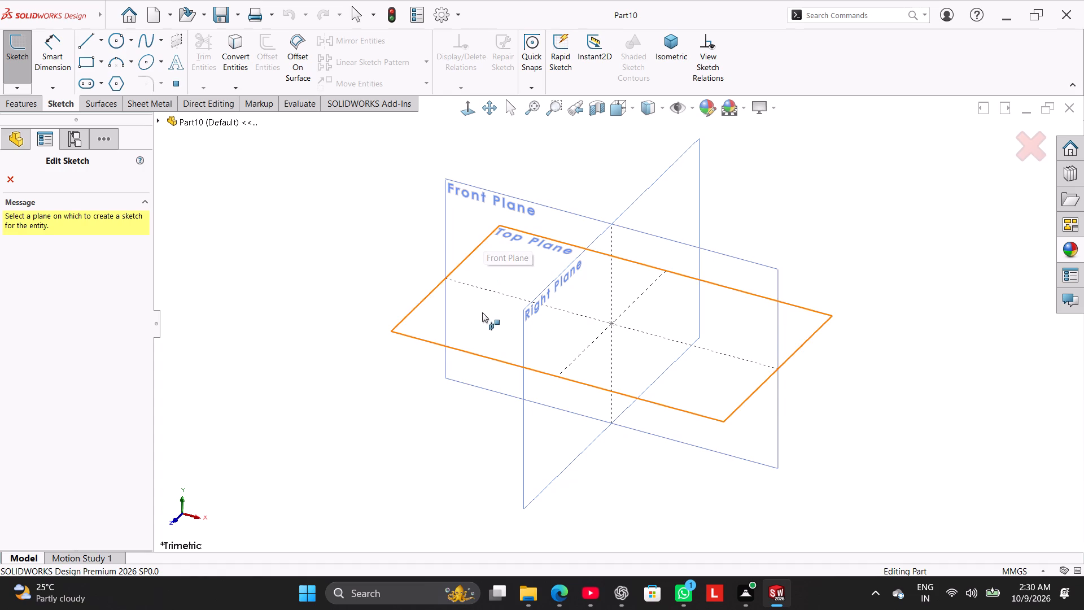
{"action": "left_click", "coordinate": [558, 294]}
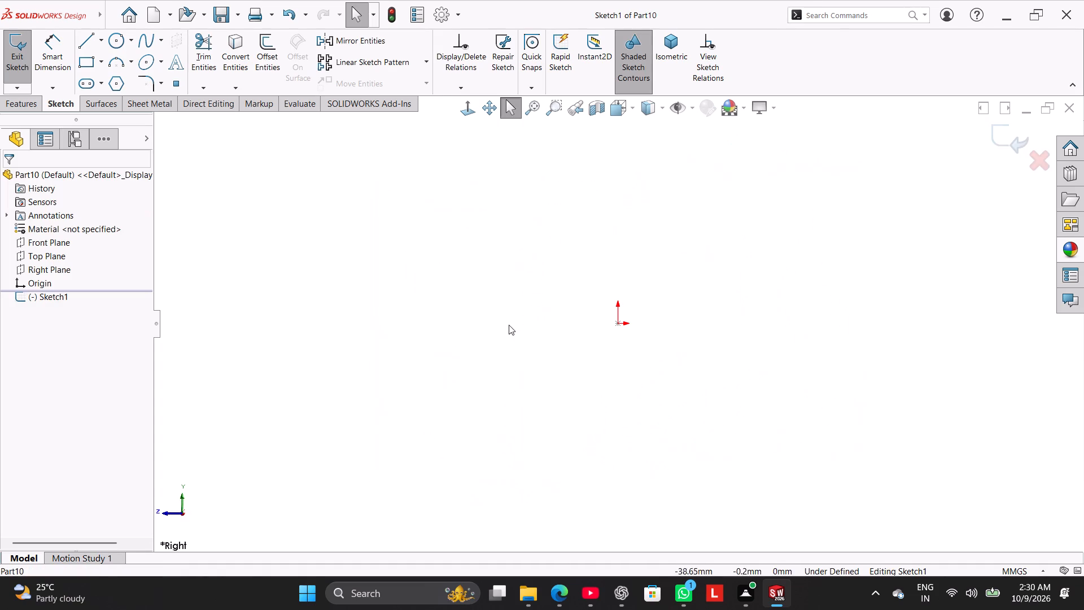
Start the Line command in the new sketch on the Right Plane.
{"action": "left_click", "coordinate": [91, 45]}
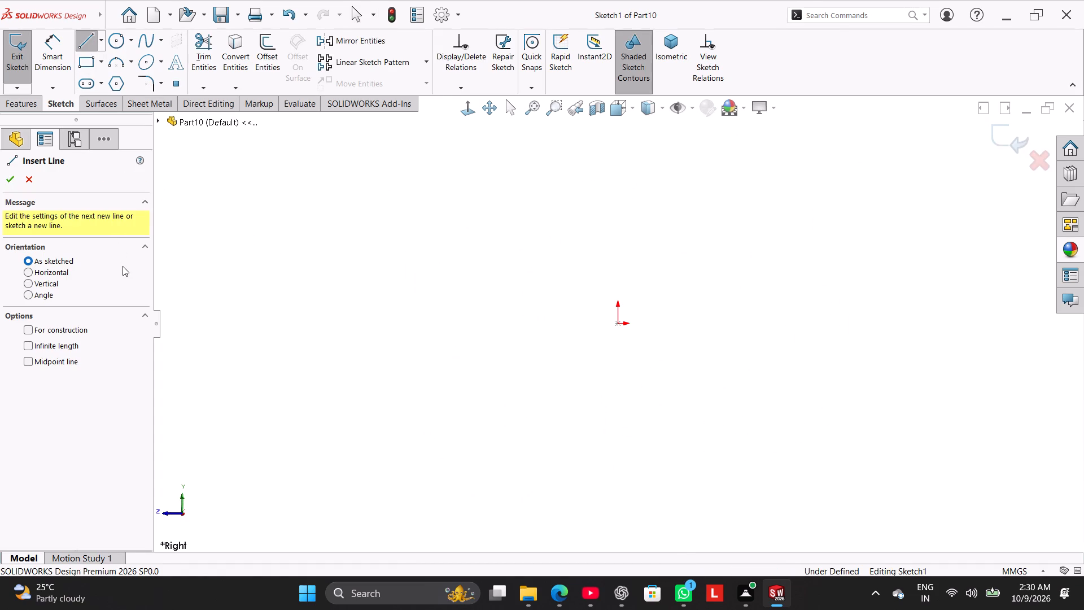
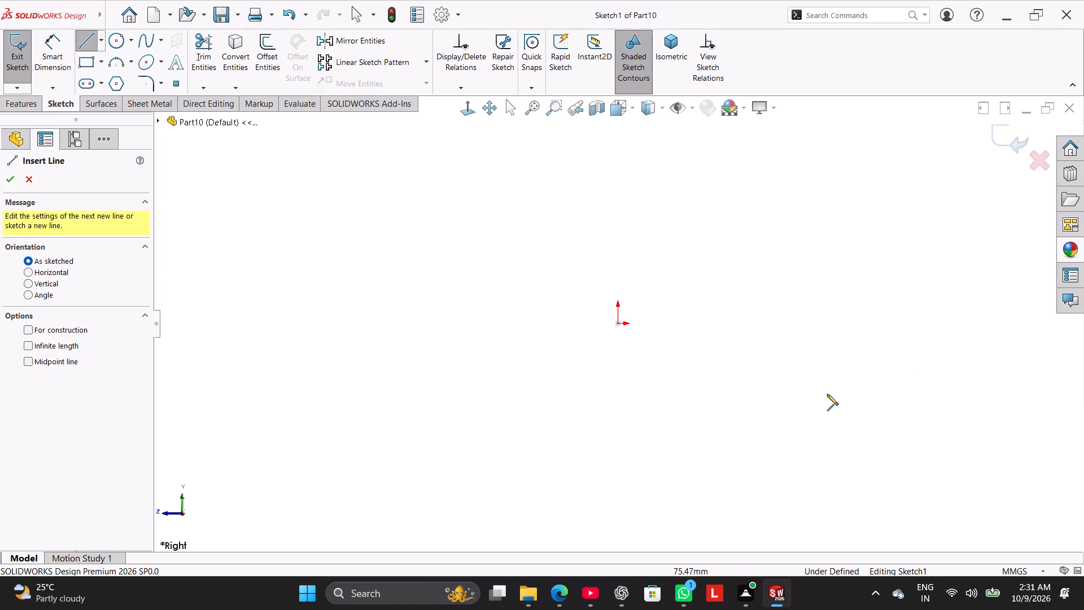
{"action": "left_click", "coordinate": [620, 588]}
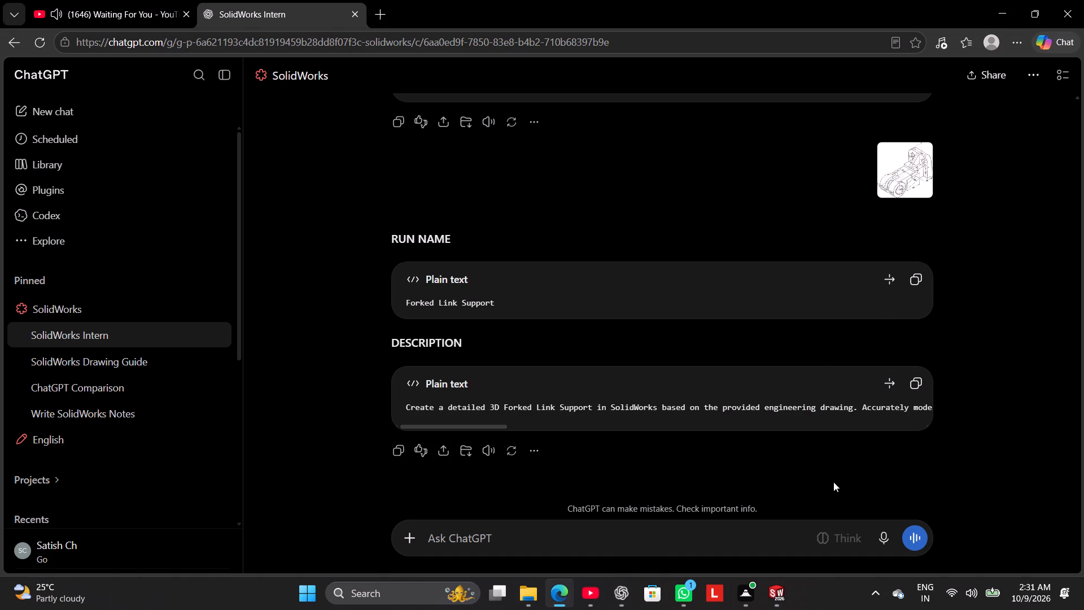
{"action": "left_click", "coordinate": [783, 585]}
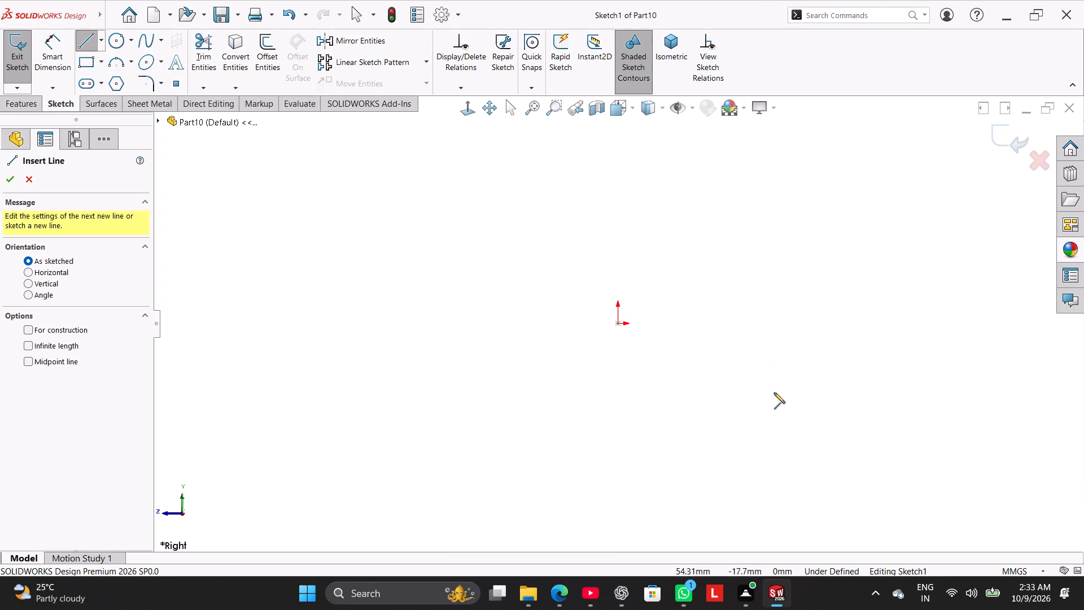
Sketch a horizontal line about 276 mm long running through the origin, and finish the Line command.
{"action": "scroll", "coordinate": [795, 299], "scroll_direction": "up", "scroll_amount": 2}
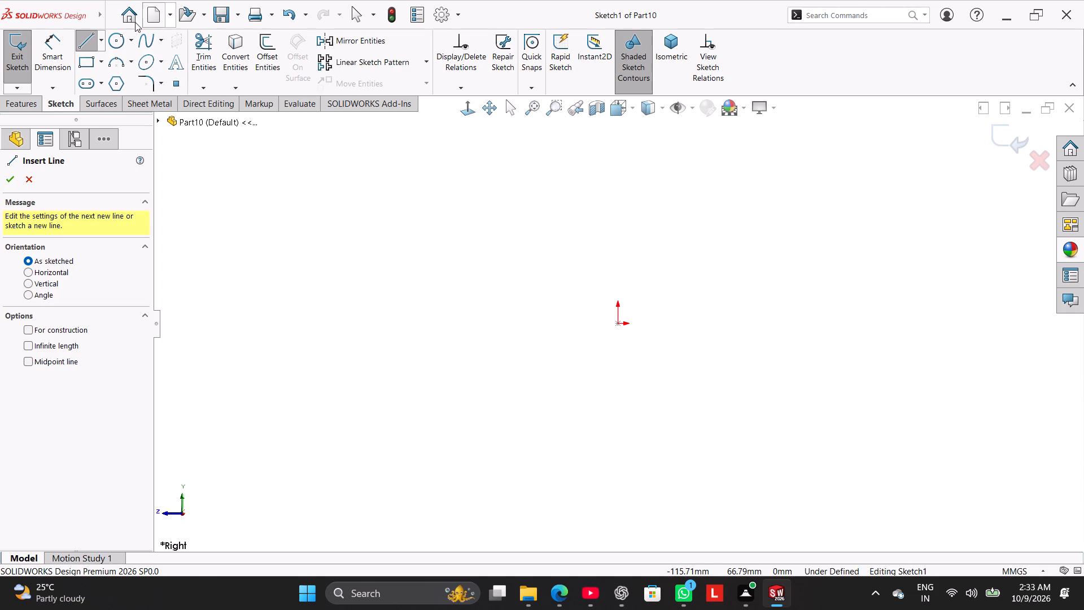
{"action": "left_click", "coordinate": [895, 326]}
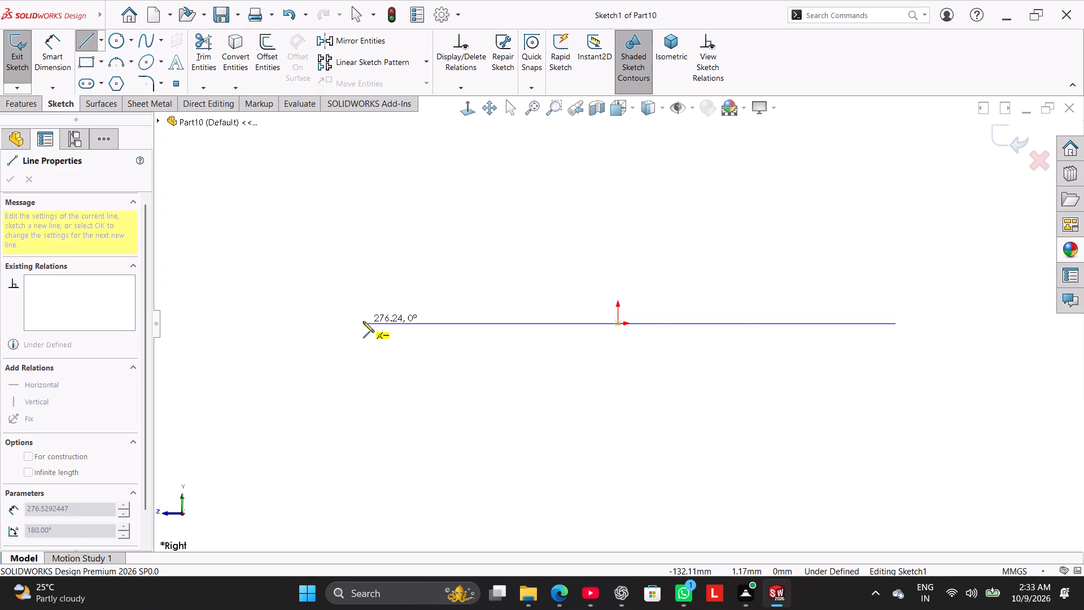
{"action": "left_click", "coordinate": [363, 326]}
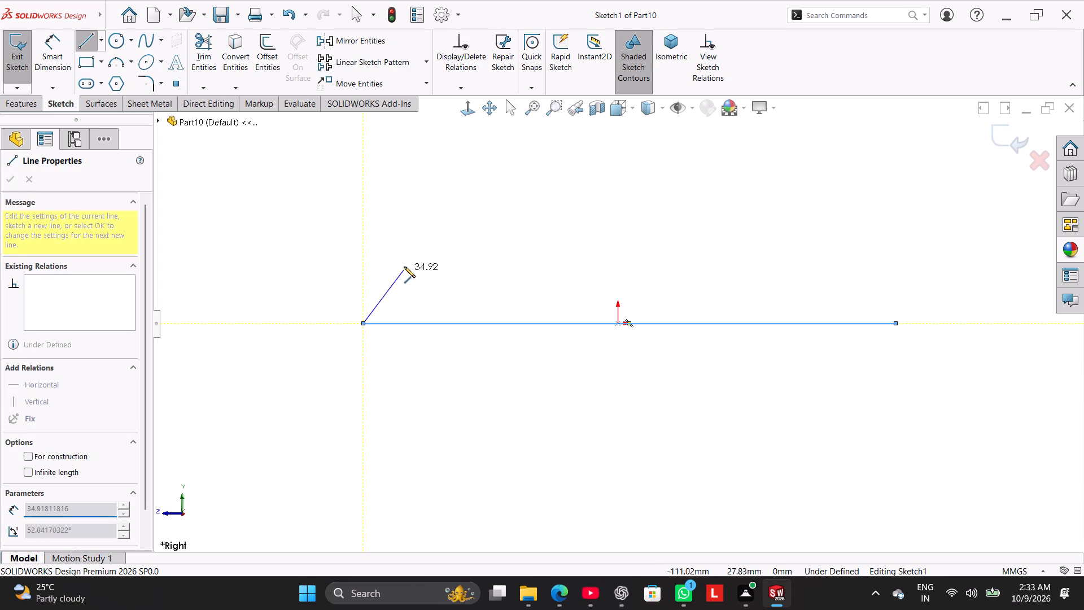
{"action": "right_click", "coordinate": [404, 267]}
{"action": "left_click", "coordinate": [418, 269]}
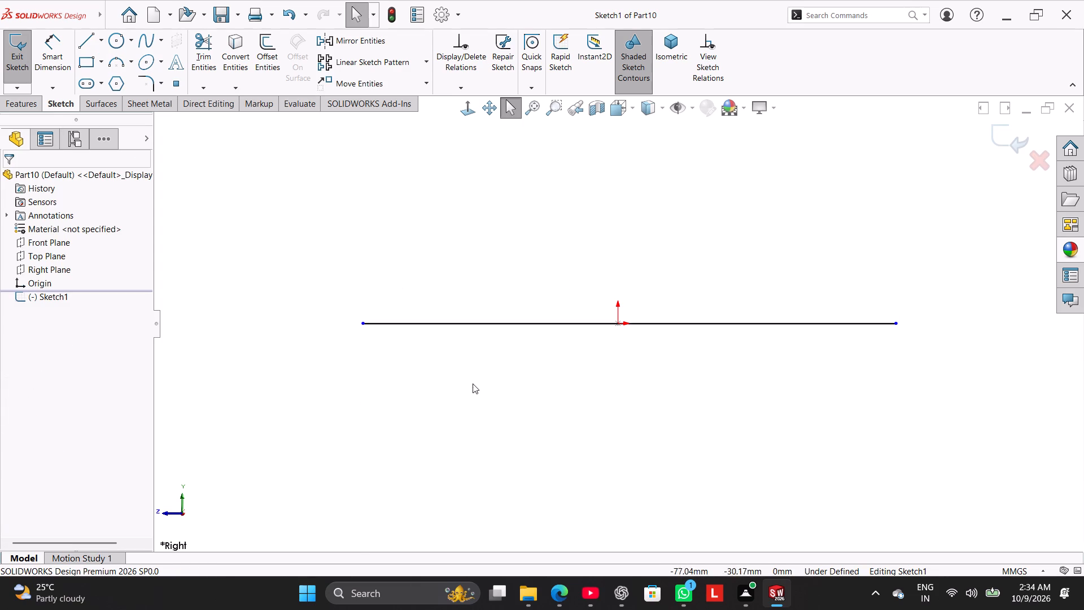
Make the horizontal line's midpoint coincident with the sketch origin.
{"action": "left_click", "coordinate": [630, 322], "text": "ctrl"}
{"action": "left_click", "coordinate": [618, 324], "text": "ctrl"}
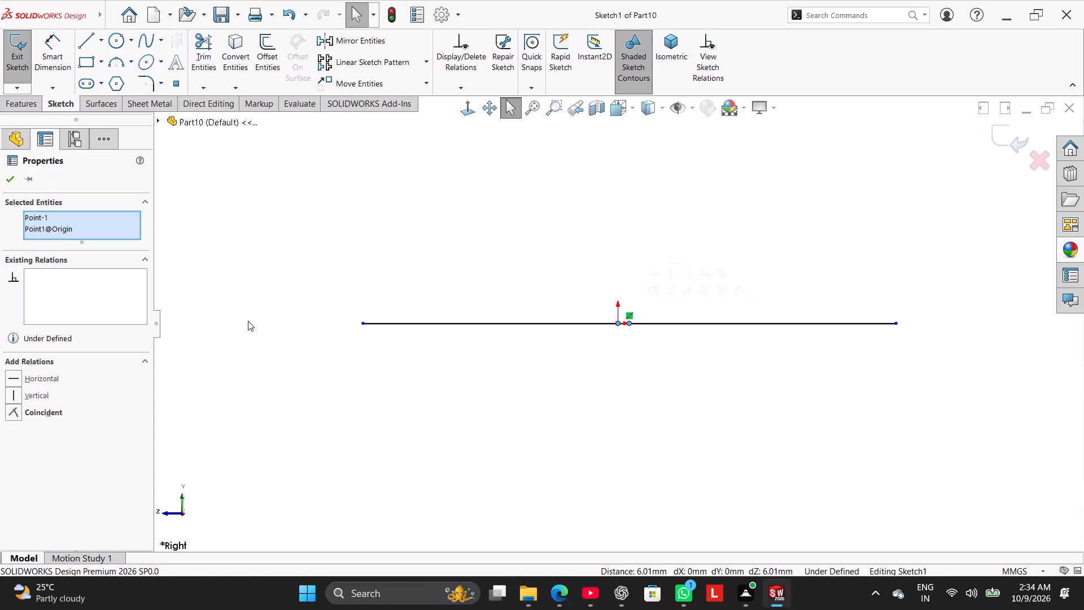
{"action": "left_click", "coordinate": [36, 409]}
{"action": "left_click", "coordinate": [351, 217]}
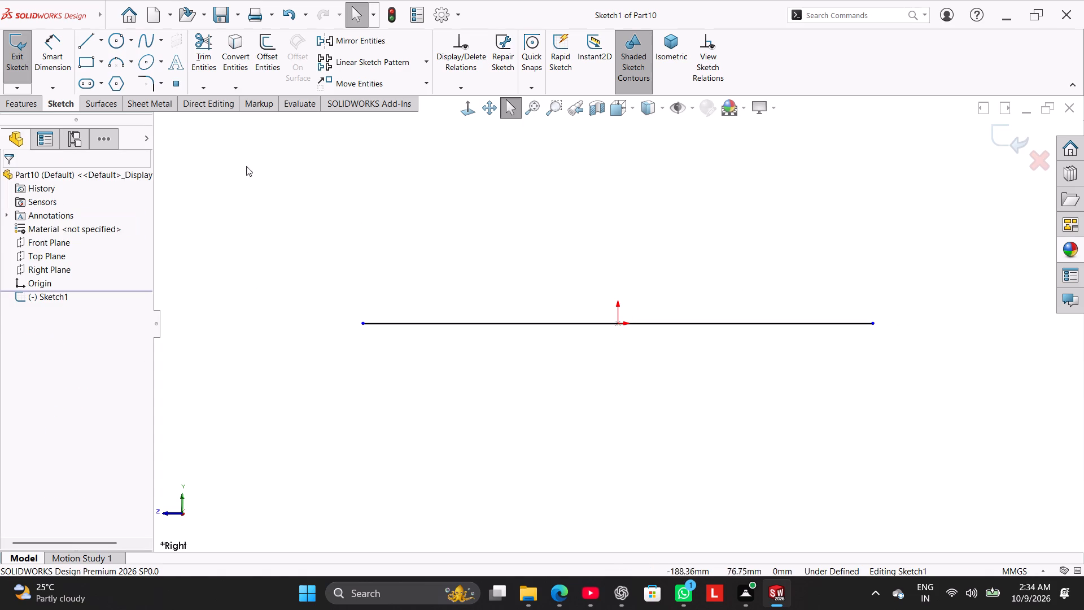
Dimension the horizontal line's length at 140 mm, with the dimension placed below it.
{"action": "left_click", "coordinate": [64, 48]}
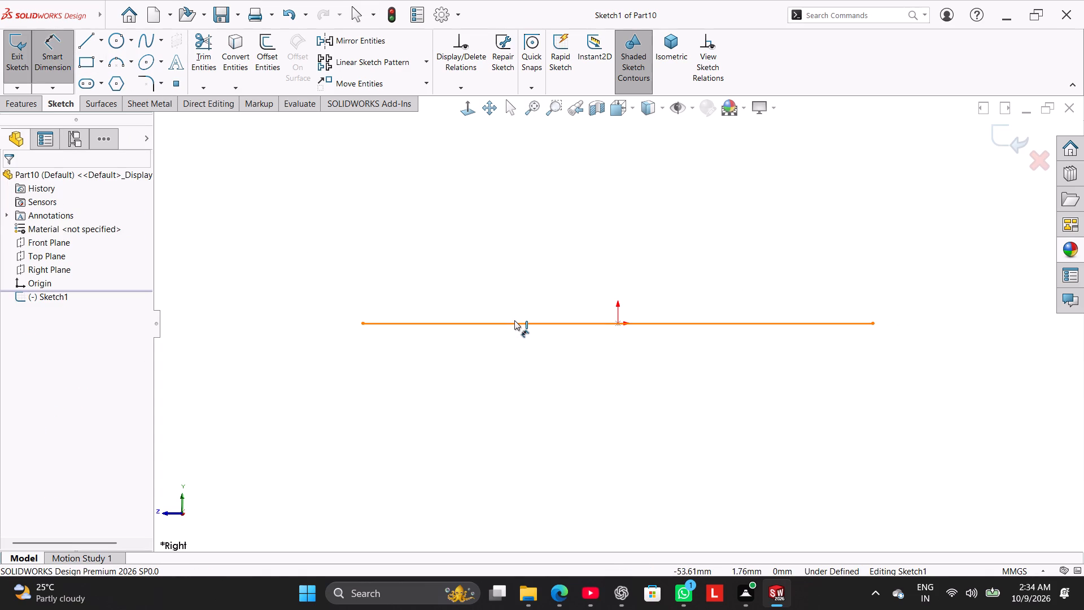
{"action": "left_click", "coordinate": [515, 320]}
{"action": "left_click", "coordinate": [534, 398]}
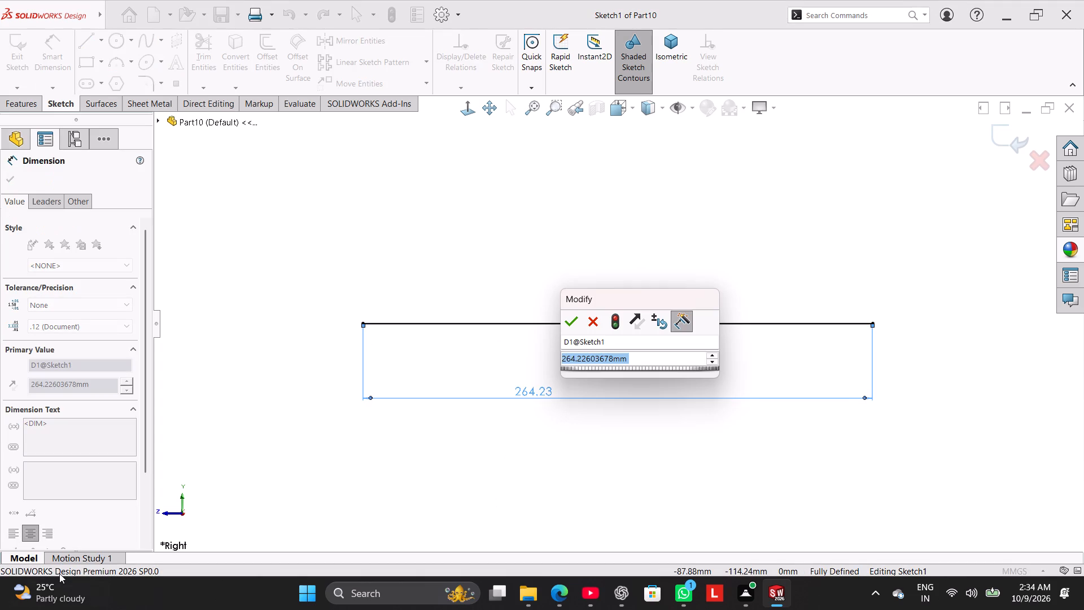
{"action": "type", "text": "140"}
{"action": "key", "text": "Return"}
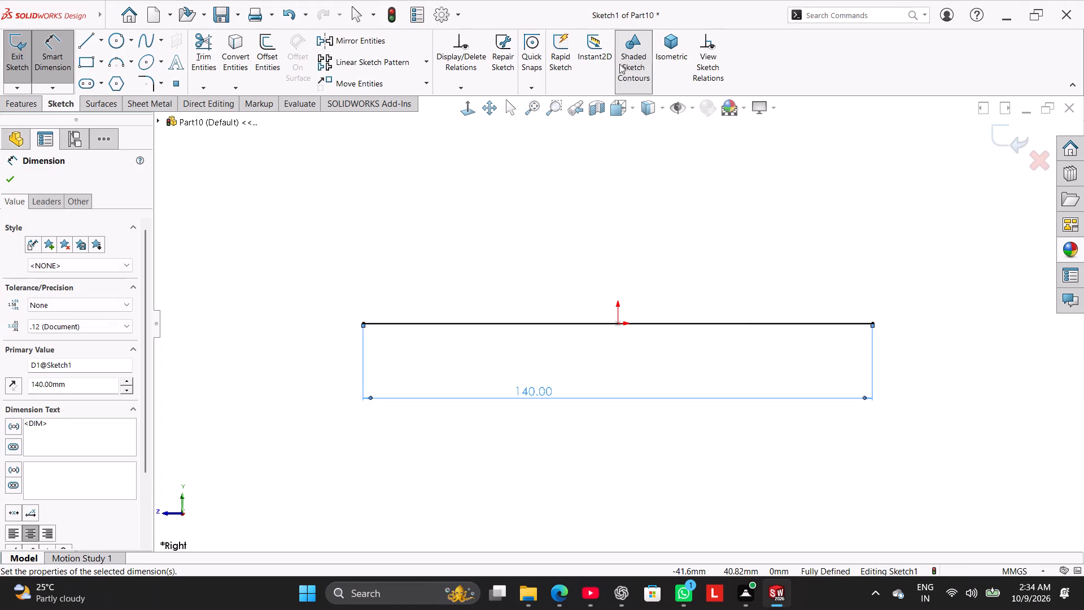
{"action": "left_click", "coordinate": [6, 178]}
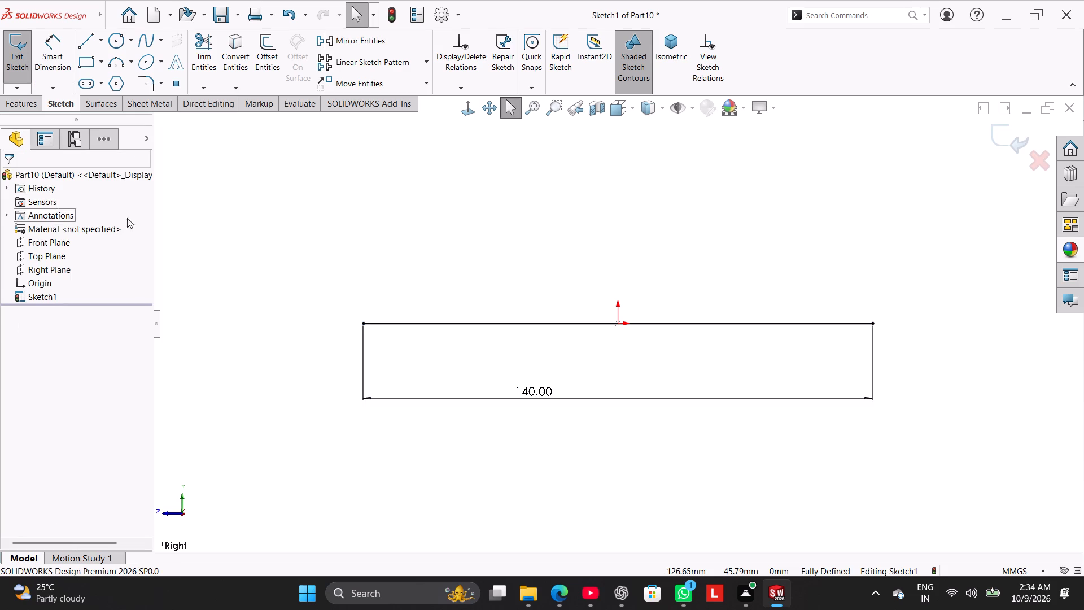
{"action": "right_click", "coordinate": [394, 213]}
{"action": "left_click", "coordinate": [330, 237]}
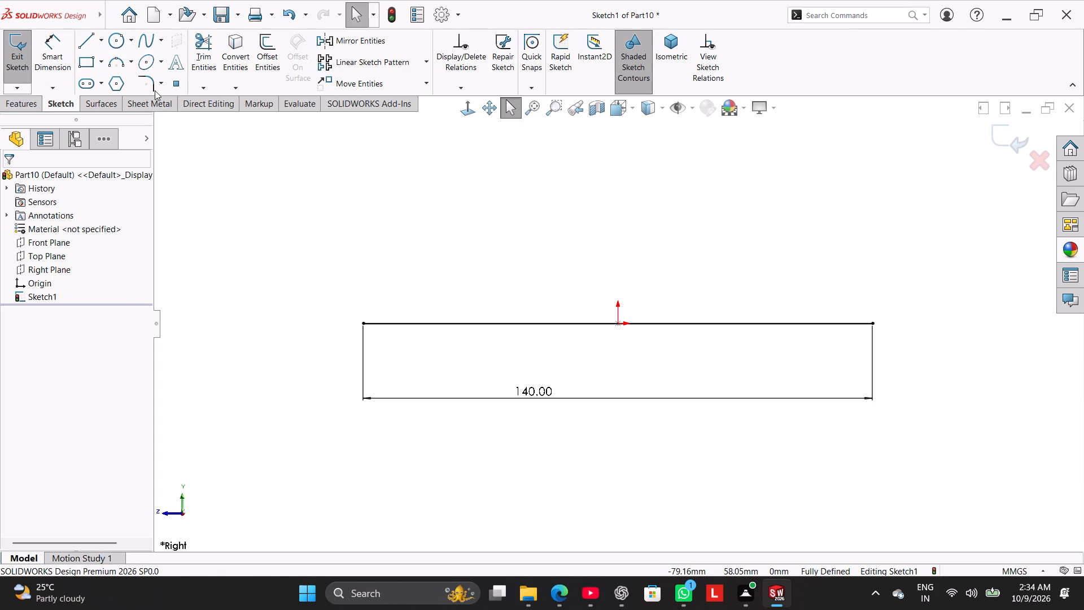
Sketch a circle with a radius of about 25.7 mm centred on the horizontal line's left endpoint.
{"action": "left_click", "coordinate": [117, 36]}
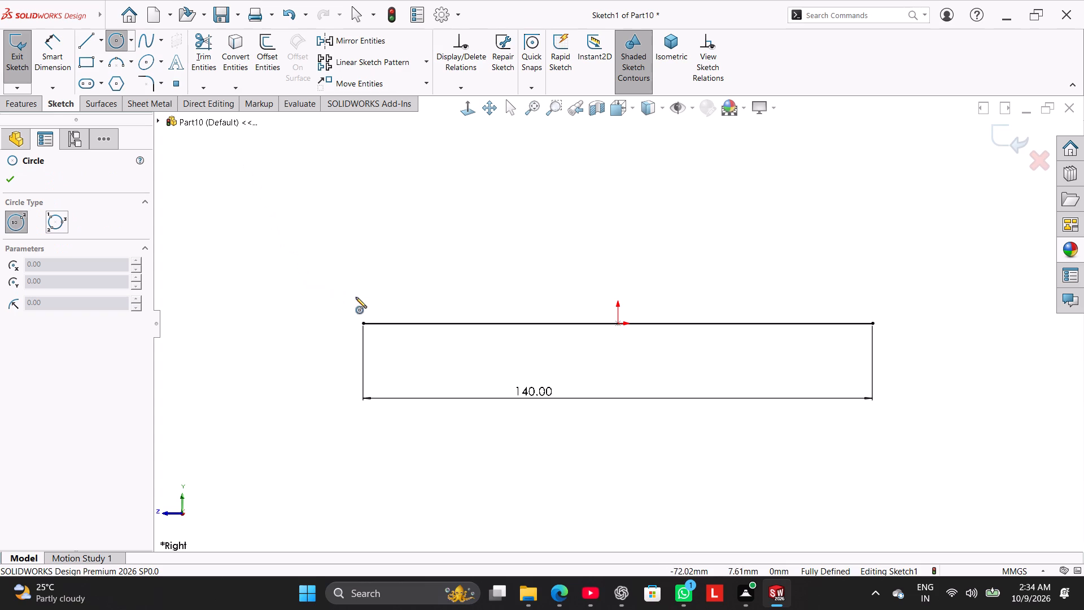
{"action": "left_click", "coordinate": [363, 322]}
{"action": "left_click", "coordinate": [408, 406]}
{"action": "right_click", "coordinate": [542, 171]}
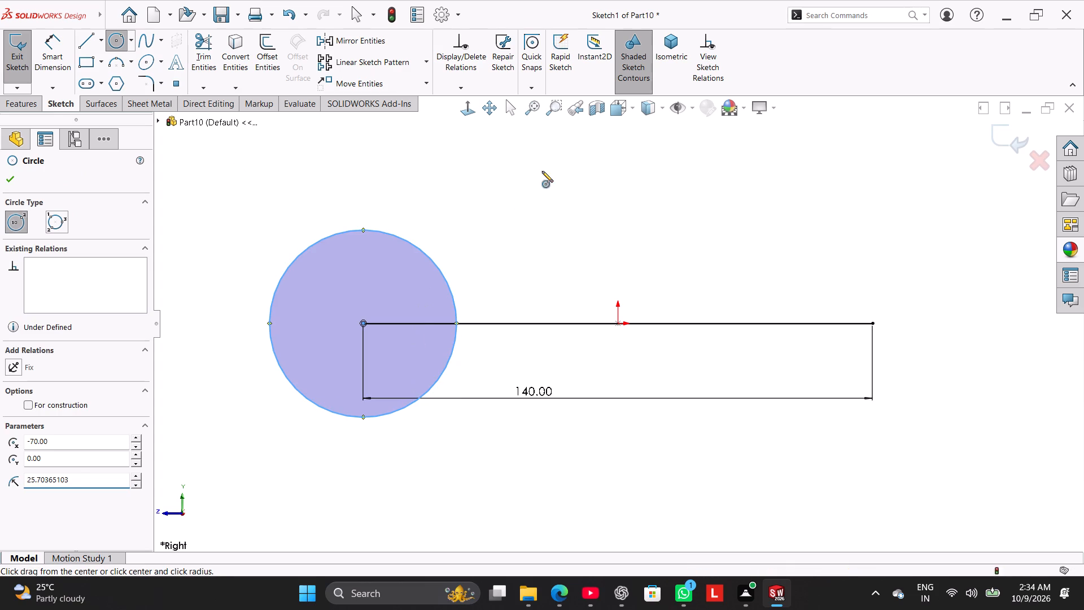
{"action": "left_click", "coordinate": [564, 178]}
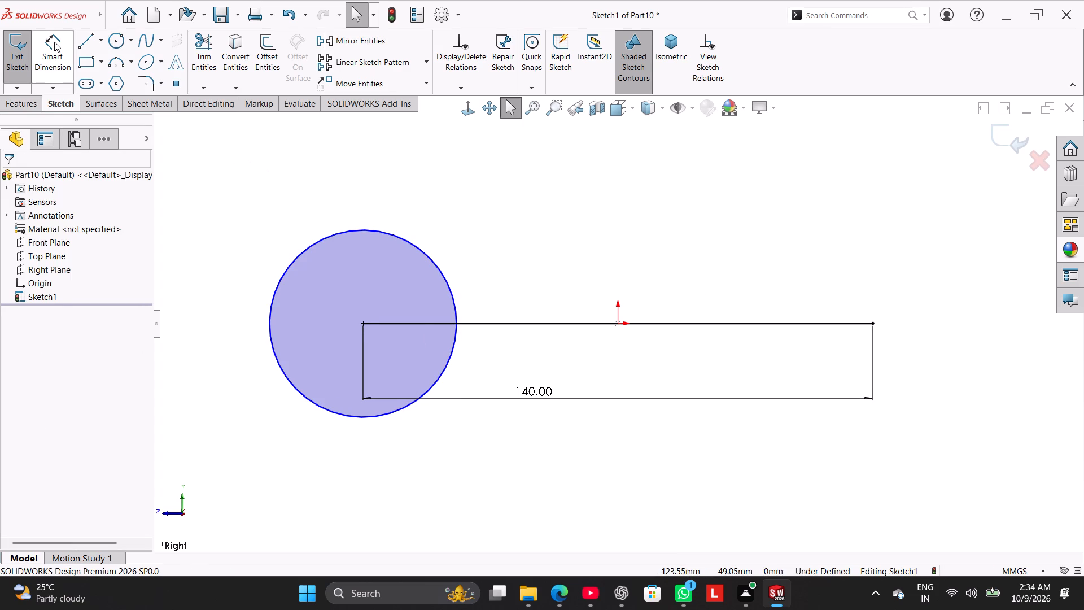
Dimension the circle's diameter at 60 mm.
{"action": "left_click", "coordinate": [54, 42]}
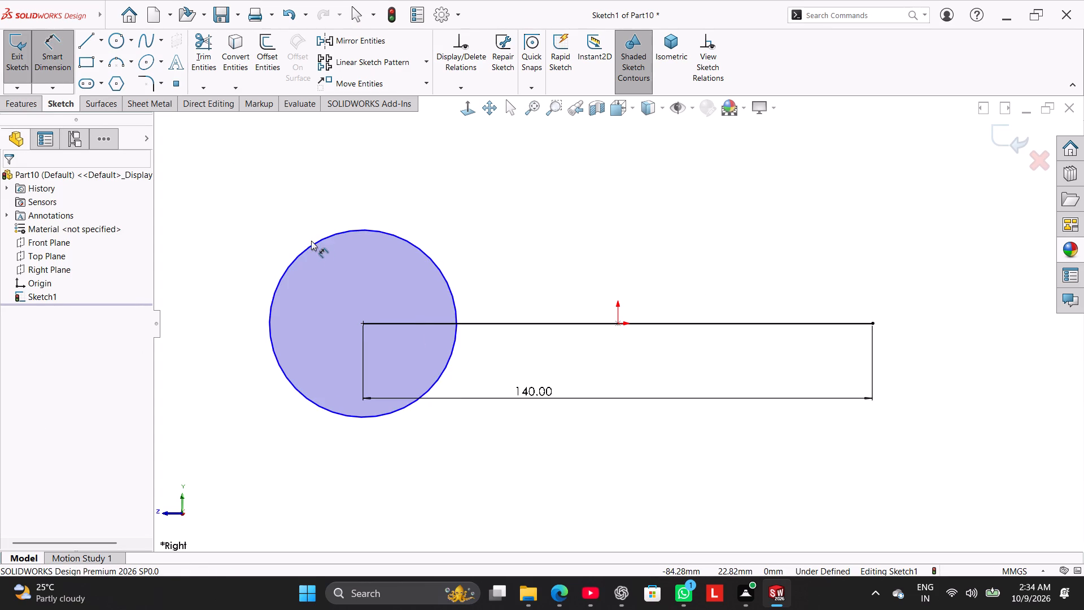
{"action": "left_click", "coordinate": [316, 241]}
{"action": "left_click", "coordinate": [250, 182]}
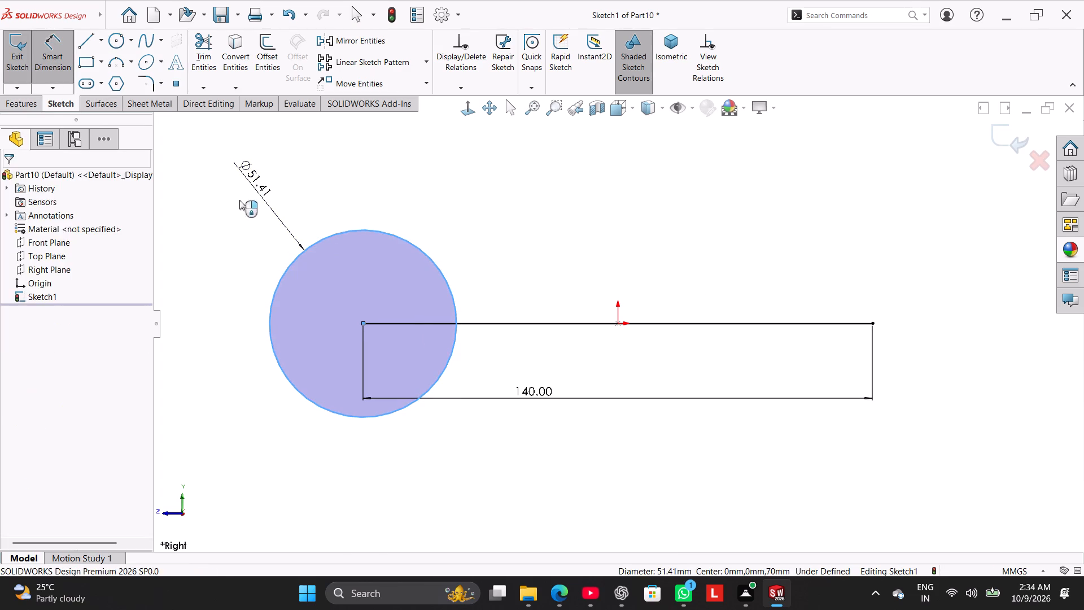
{"action": "key", "text": "6"}
{"action": "key", "text": "0"}
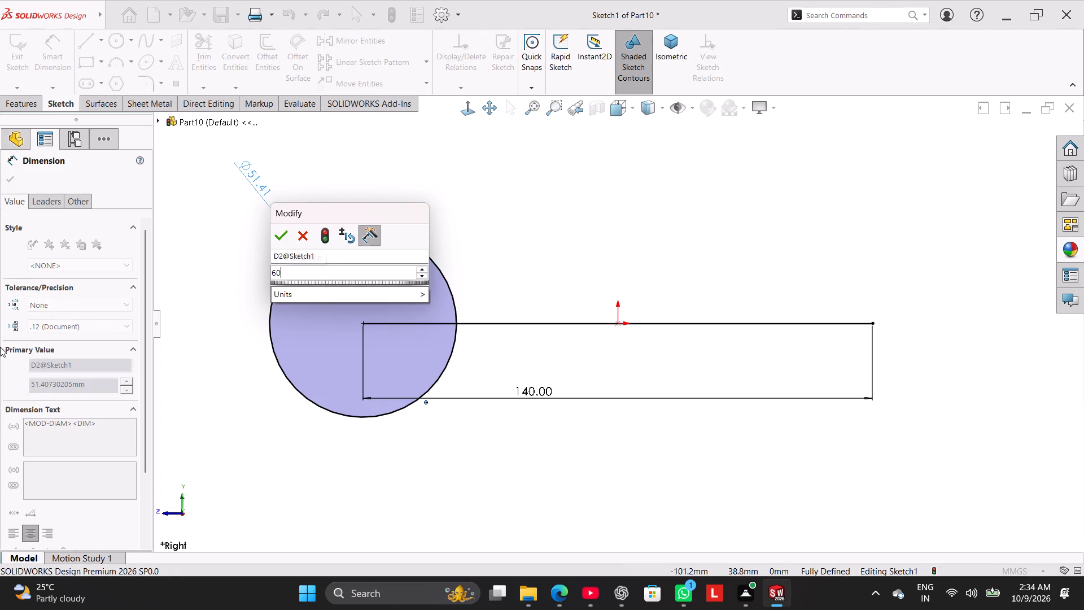
{"action": "key", "text": "Return"}
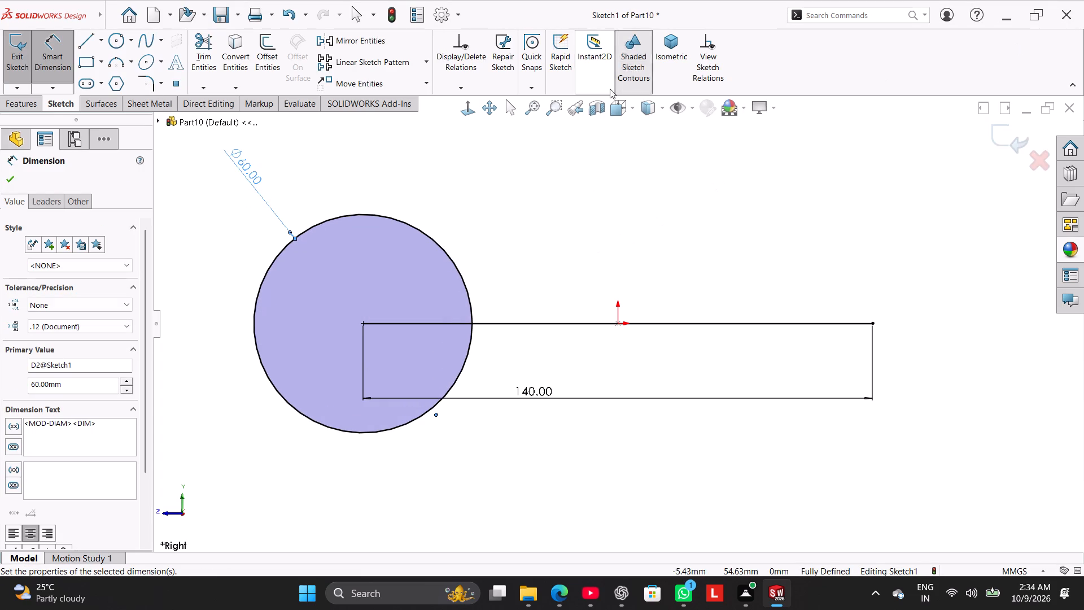
{"action": "right_click", "coordinate": [544, 180]}
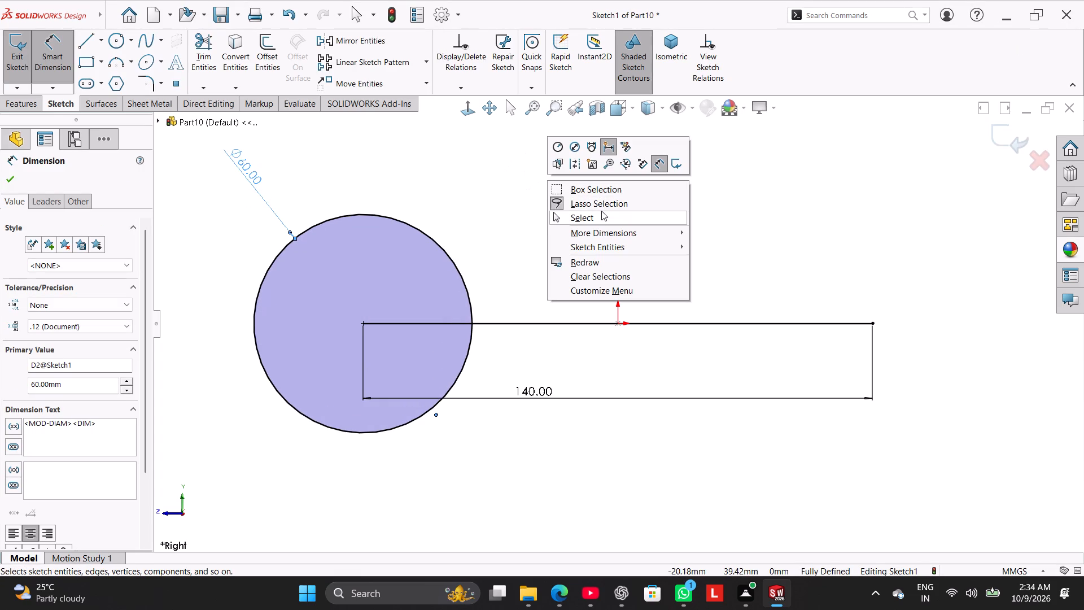
{"action": "left_click", "coordinate": [605, 214]}
Sketch stepped lines from the circle's top with an about 7.6 mm rise and 41 mm run, closing with a slanted line to the 140 mm line's right end.
{"action": "left_click", "coordinate": [86, 42]}
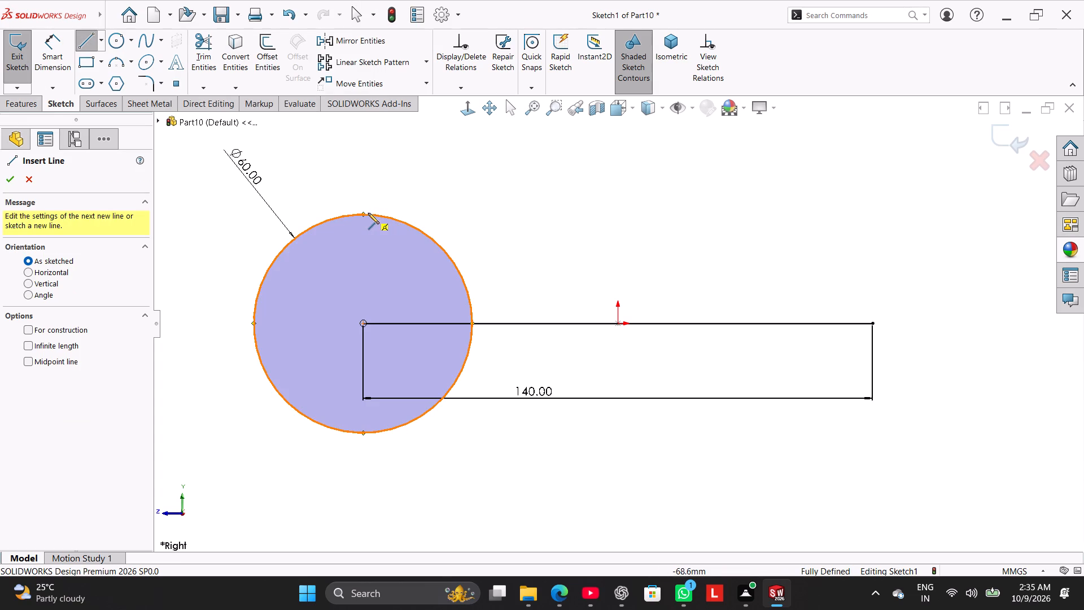
{"action": "left_click", "coordinate": [364, 213]}
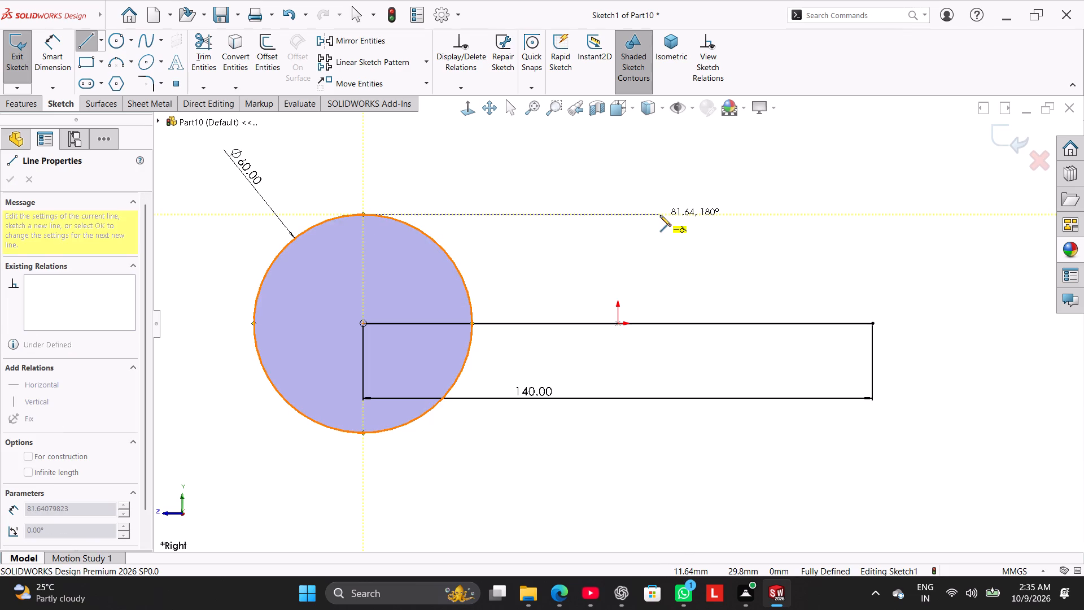
{"action": "left_click", "coordinate": [671, 215]}
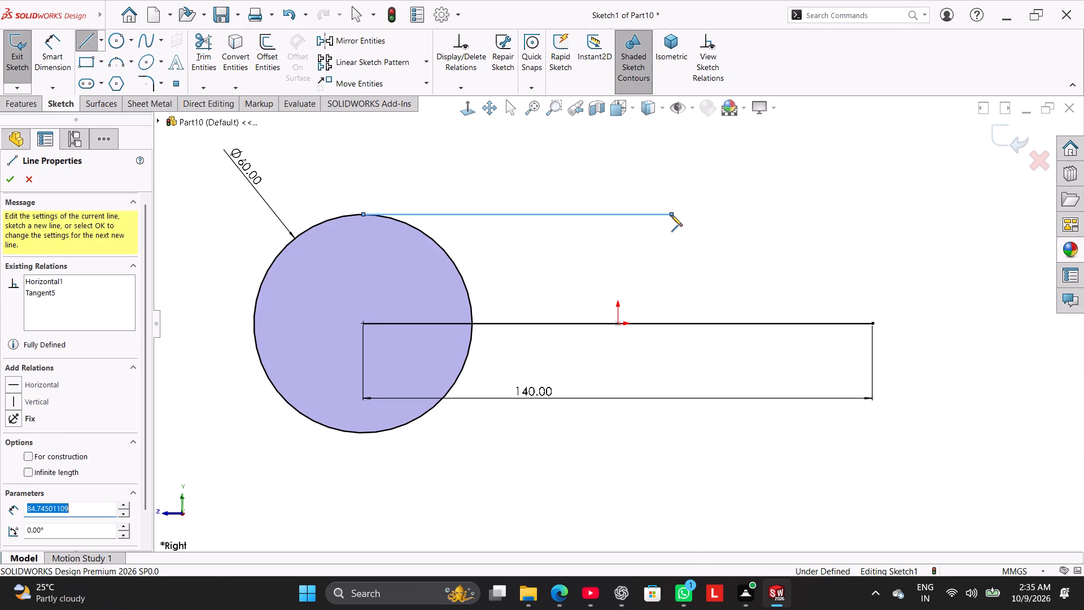
{"action": "left_click", "coordinate": [670, 187]}
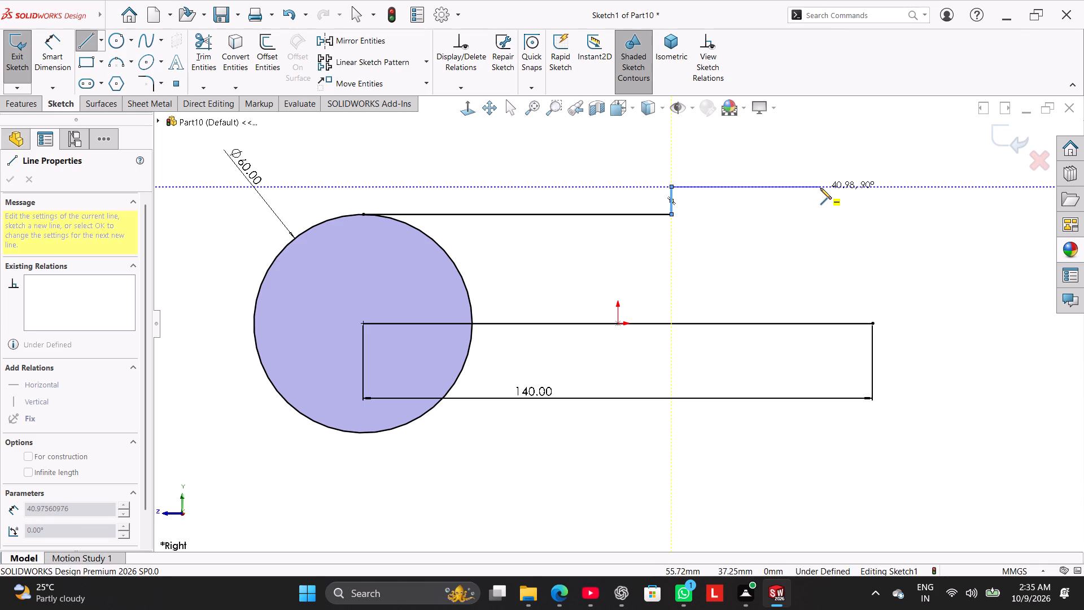
{"action": "left_click", "coordinate": [820, 188]}
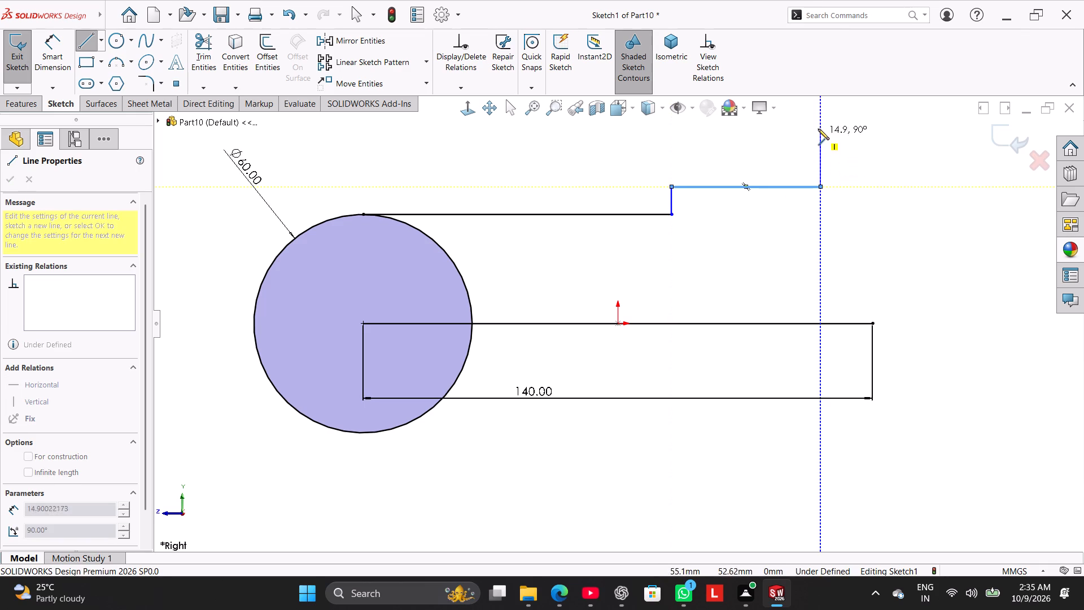
{"action": "left_click", "coordinate": [820, 111]}
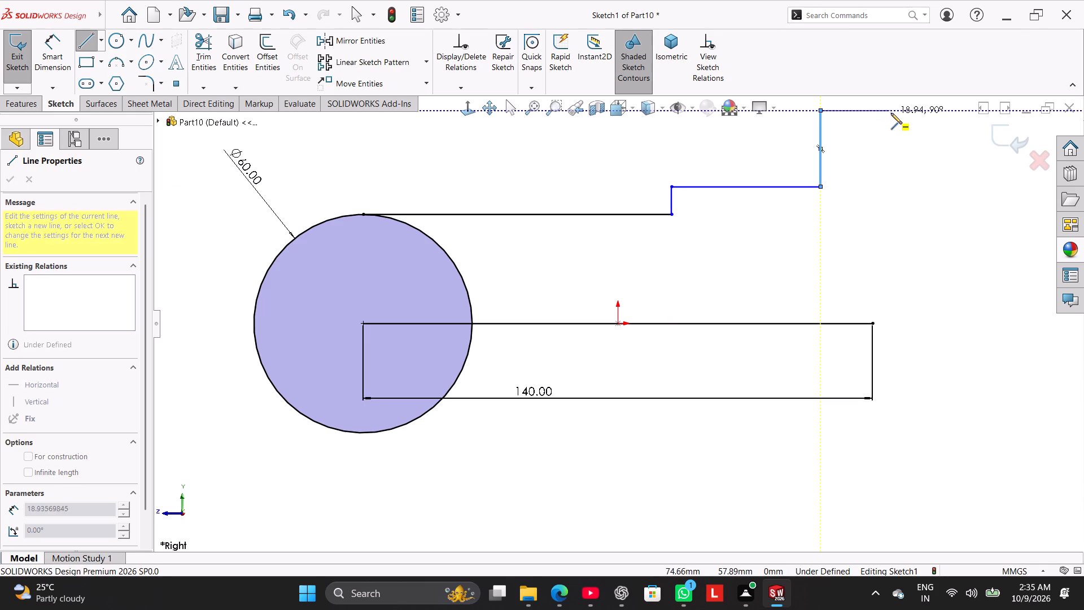
{"action": "left_click", "coordinate": [899, 113]}
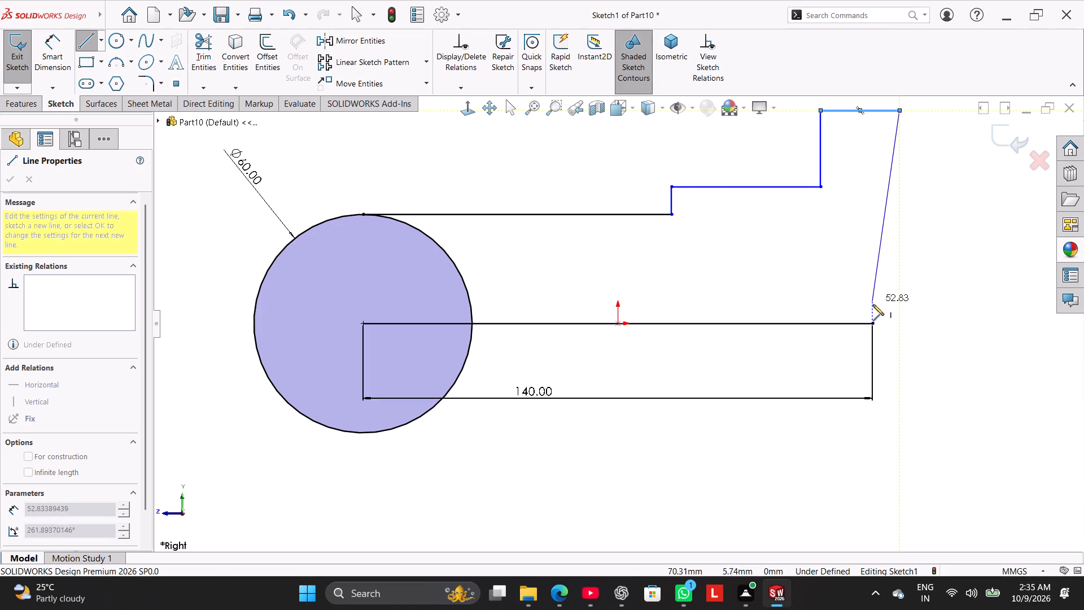
{"action": "left_click", "coordinate": [871, 323]}
{"action": "right_click", "coordinate": [938, 243]}
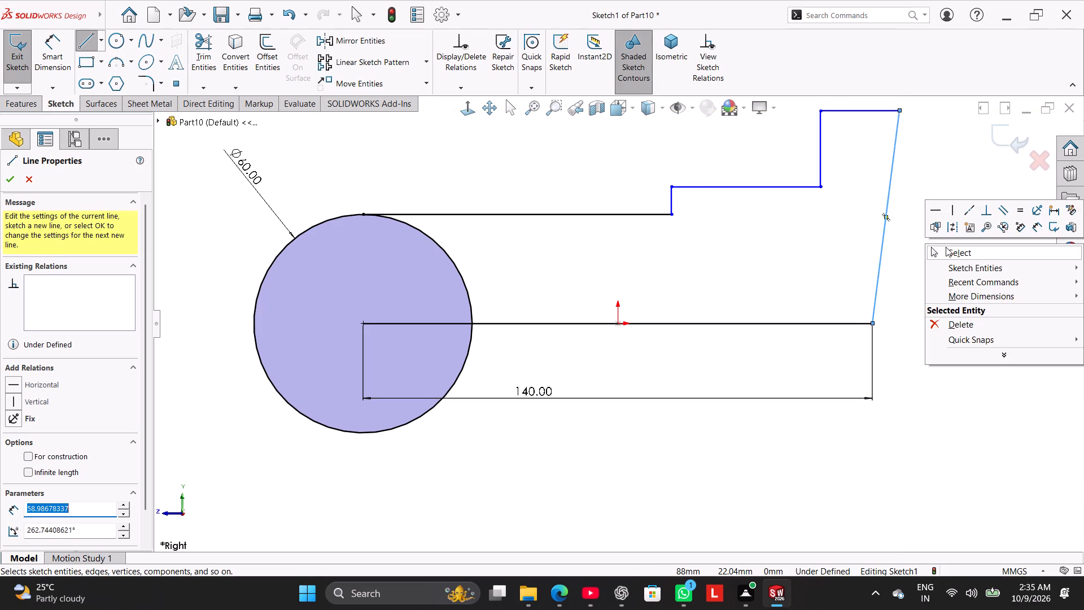
{"action": "left_click", "coordinate": [947, 249]}
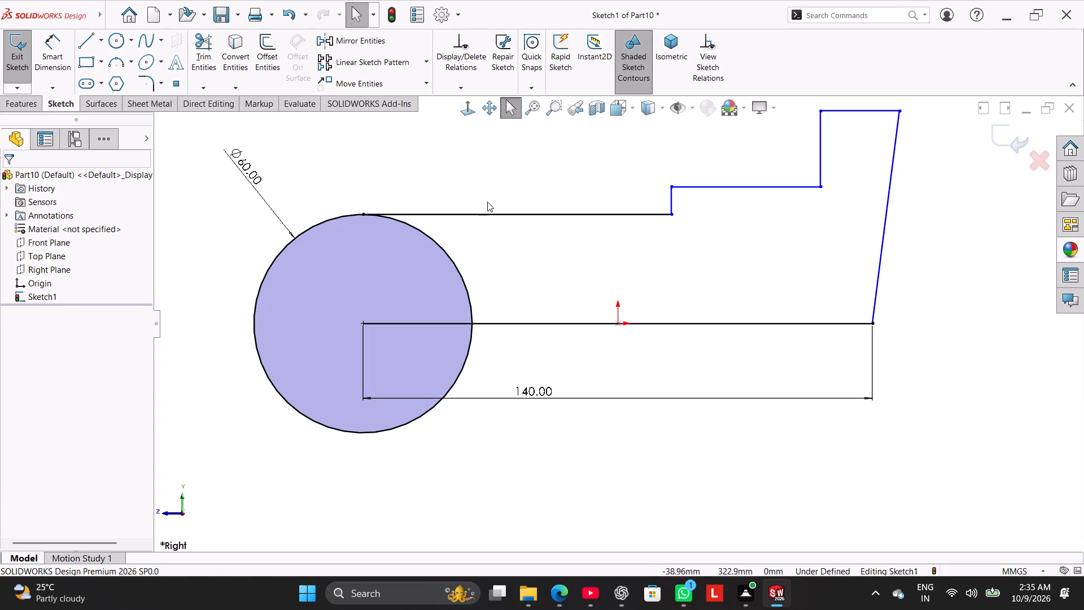
Make the slanted closing line at the profile's right end vertical.
{"action": "right_click", "coordinate": [891, 172]}
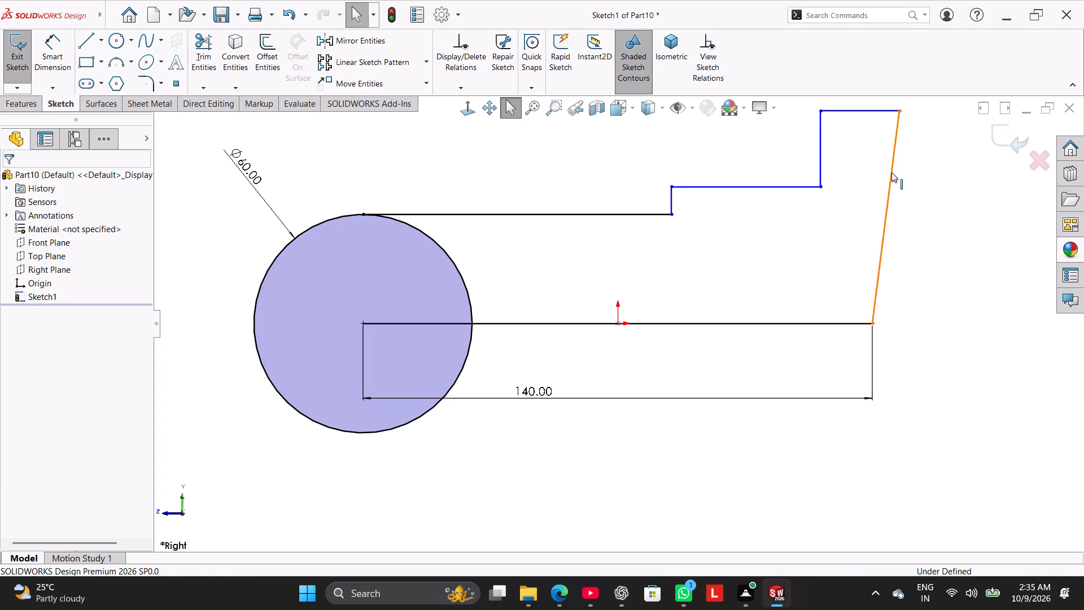
{"action": "left_click", "coordinate": [924, 140]}
{"action": "left_click", "coordinate": [737, 280]}
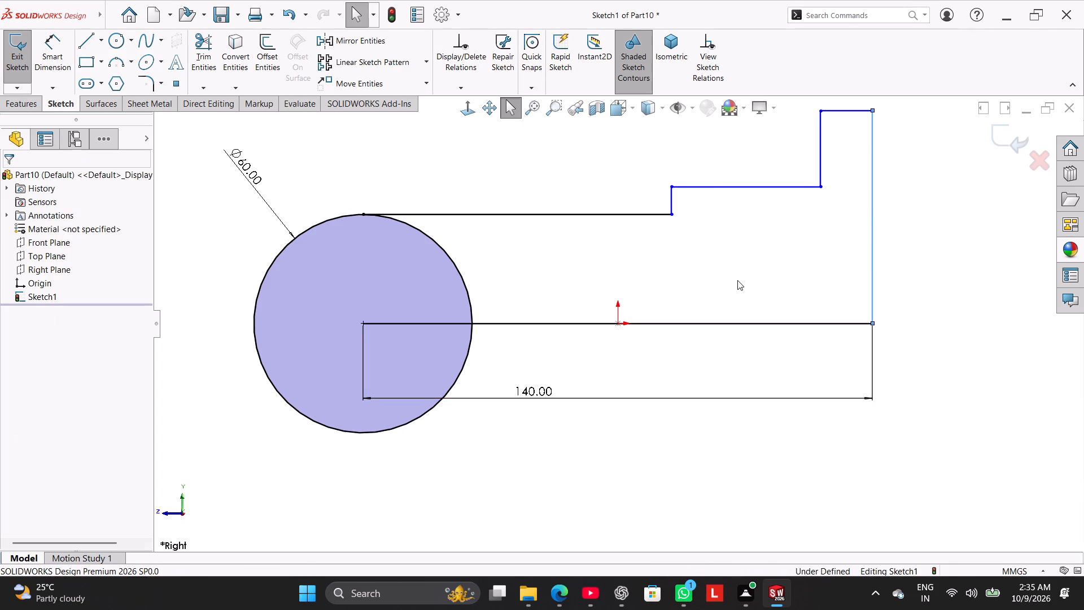
Sketch inner lines from the circle's underside: tangent slant about 28 mm, 46 mm up, across, down, about 28 mm across, and up to the outer step's corner.
{"action": "left_click", "coordinate": [80, 42]}
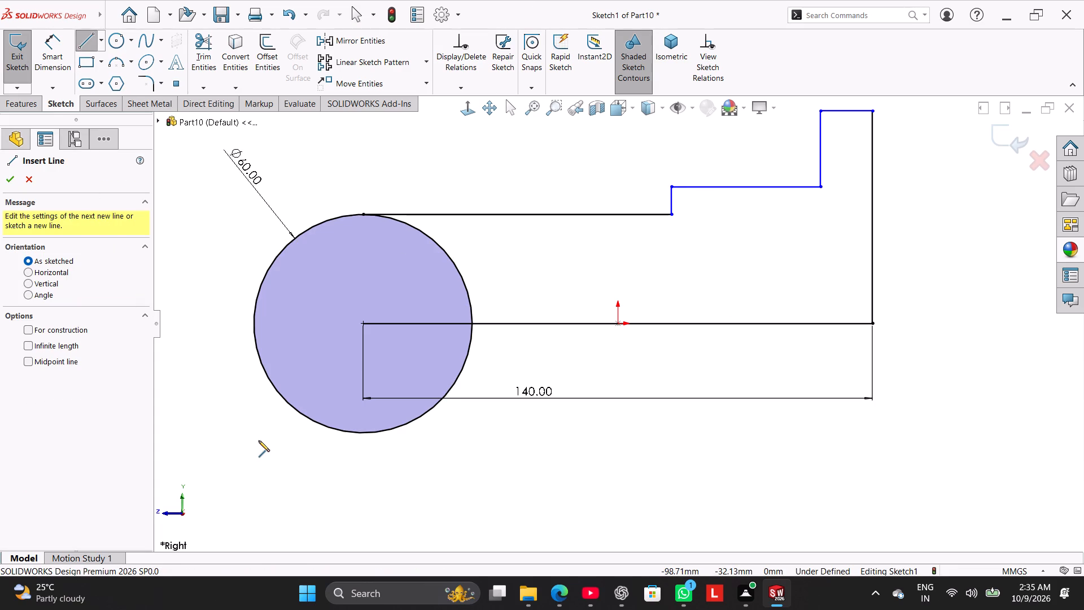
{"action": "left_click", "coordinate": [441, 399]}
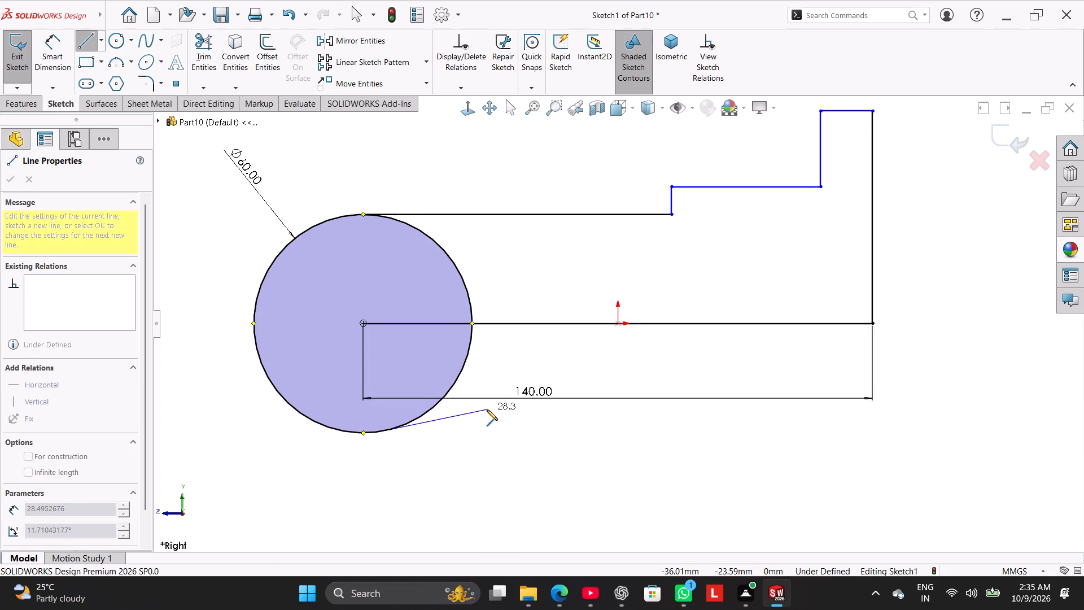
{"action": "left_click", "coordinate": [487, 409]}
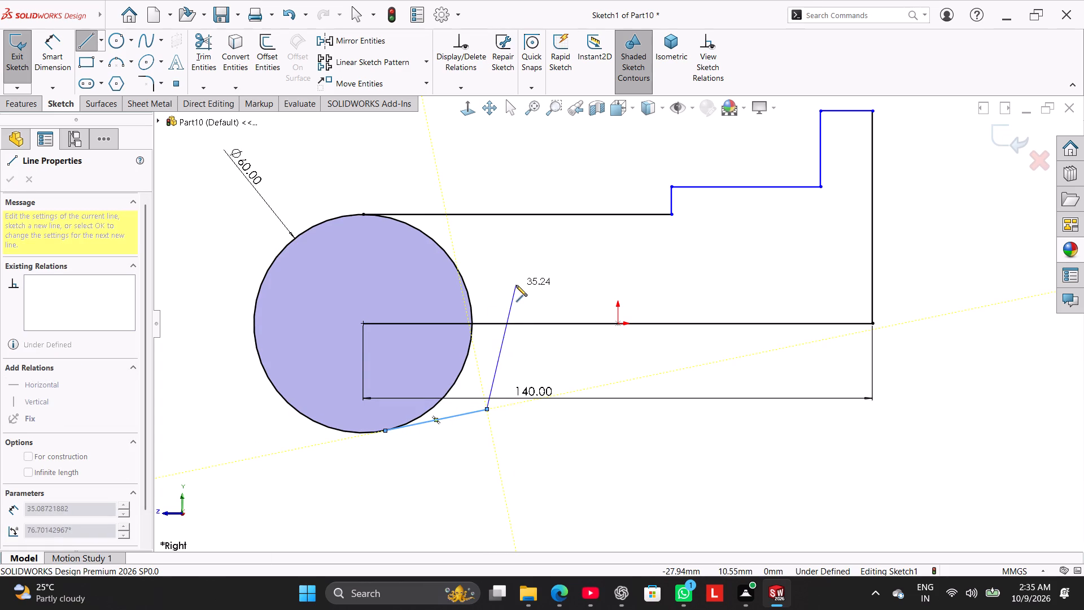
{"action": "left_click", "coordinate": [487, 243]}
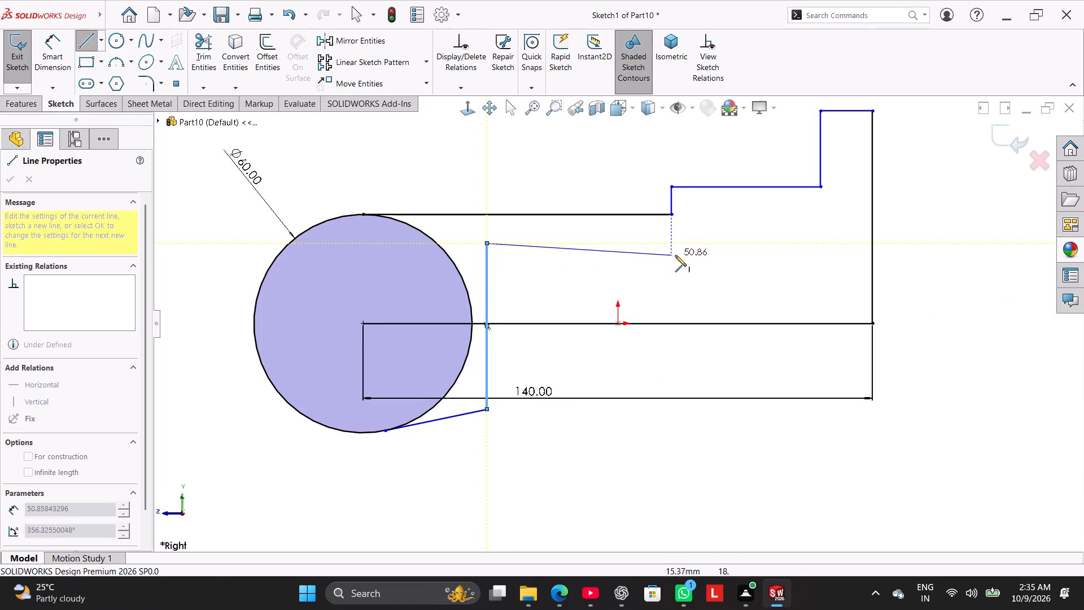
{"action": "left_click", "coordinate": [717, 240]}
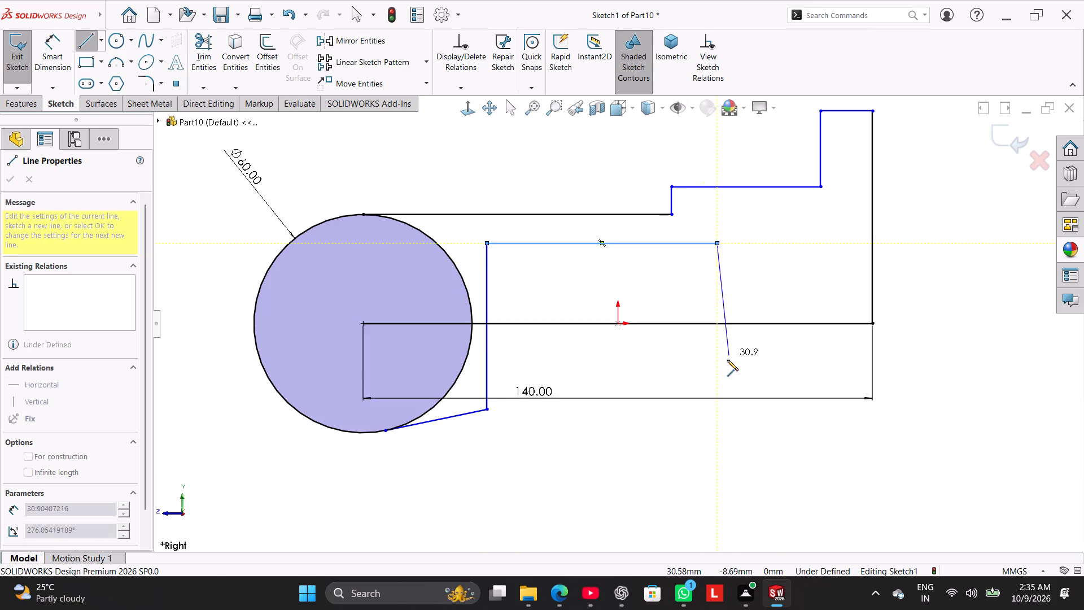
{"action": "left_click", "coordinate": [720, 310]}
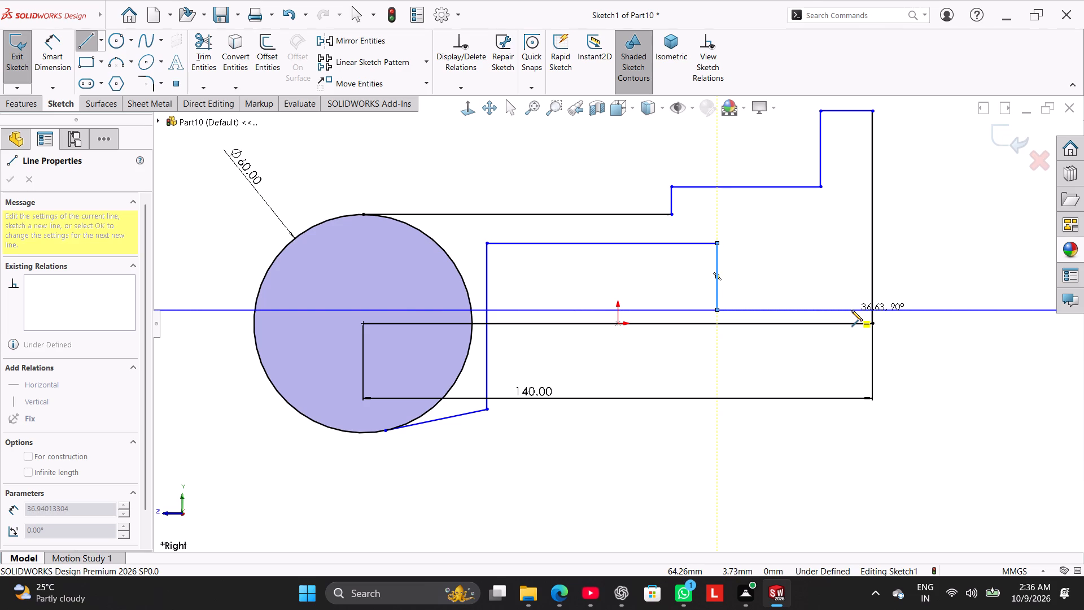
{"action": "left_click", "coordinate": [823, 307]}
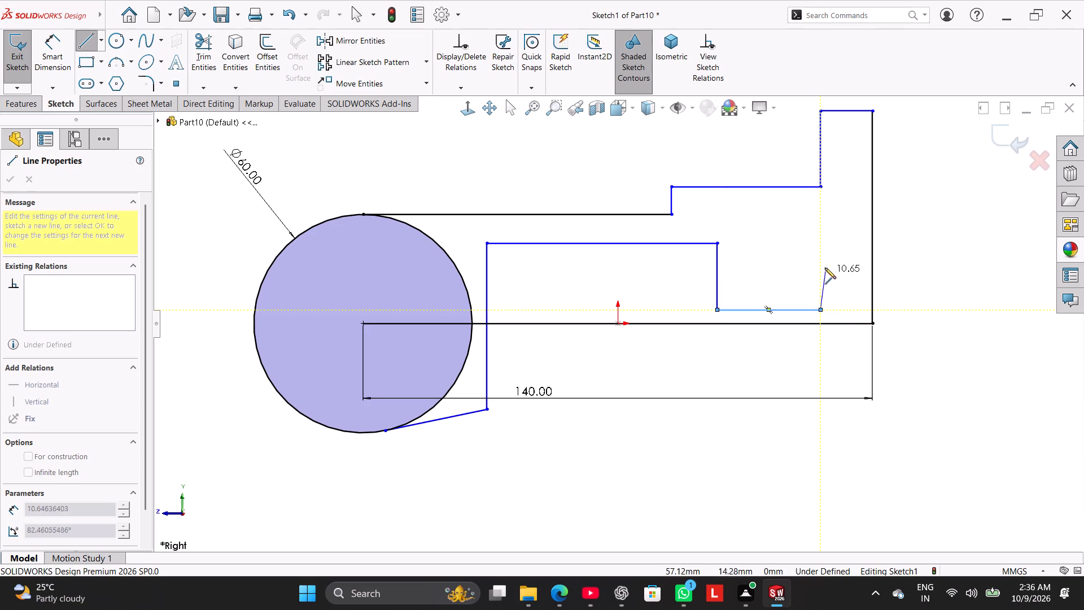
{"action": "left_click", "coordinate": [819, 189]}
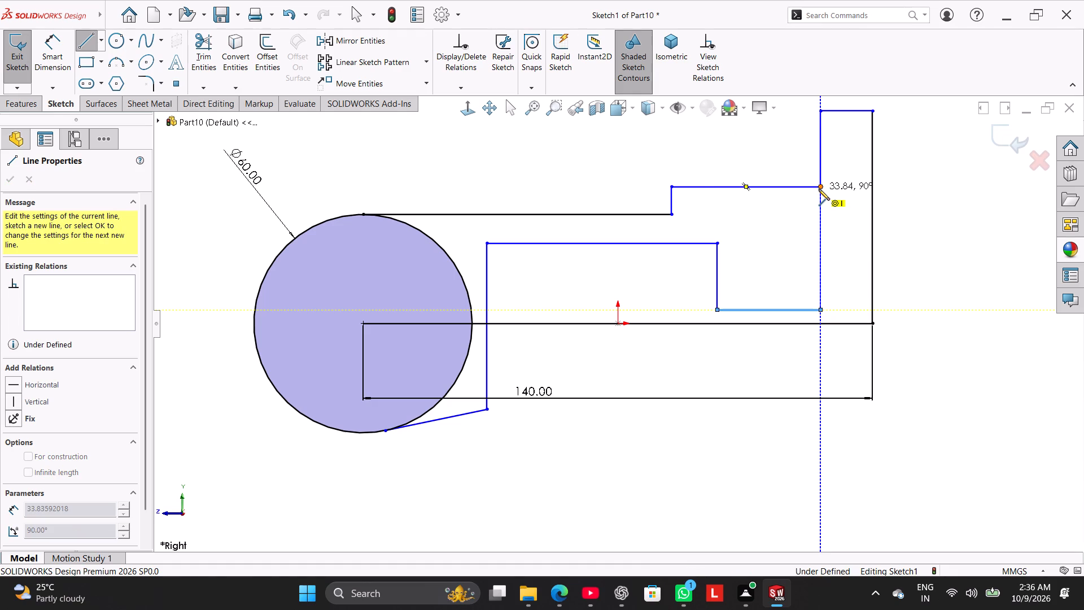
{"action": "right_click", "coordinate": [700, 169]}
{"action": "left_click", "coordinate": [732, 181]}
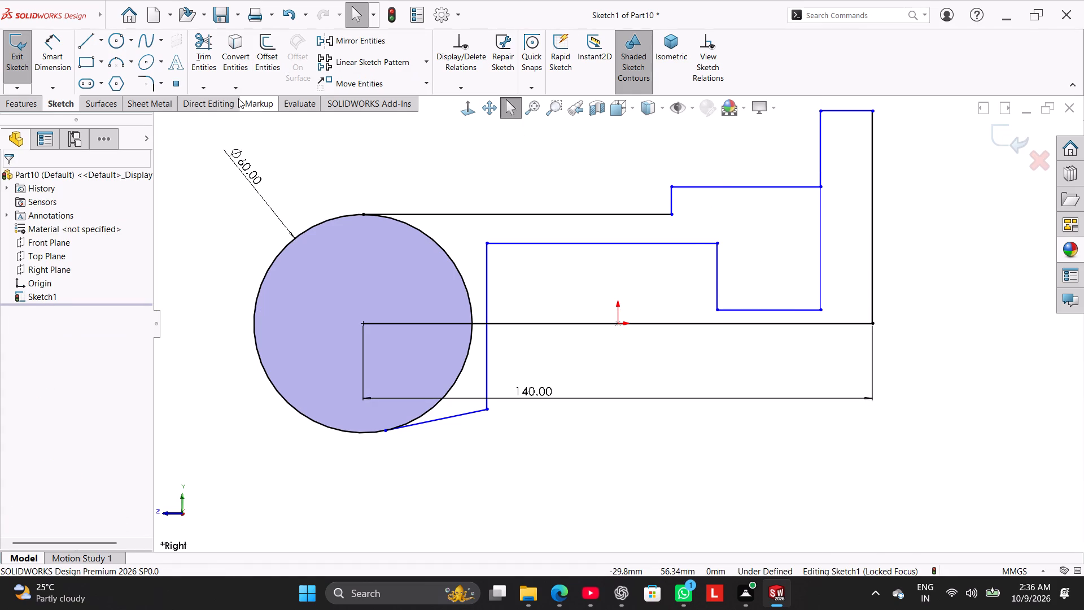
Extend the lower end of the inner vertical line beneath the outer step's corner down to the 140 mm horizontal line.
{"action": "left_click", "coordinate": [216, 94]}
{"action": "left_click", "coordinate": [221, 115]}
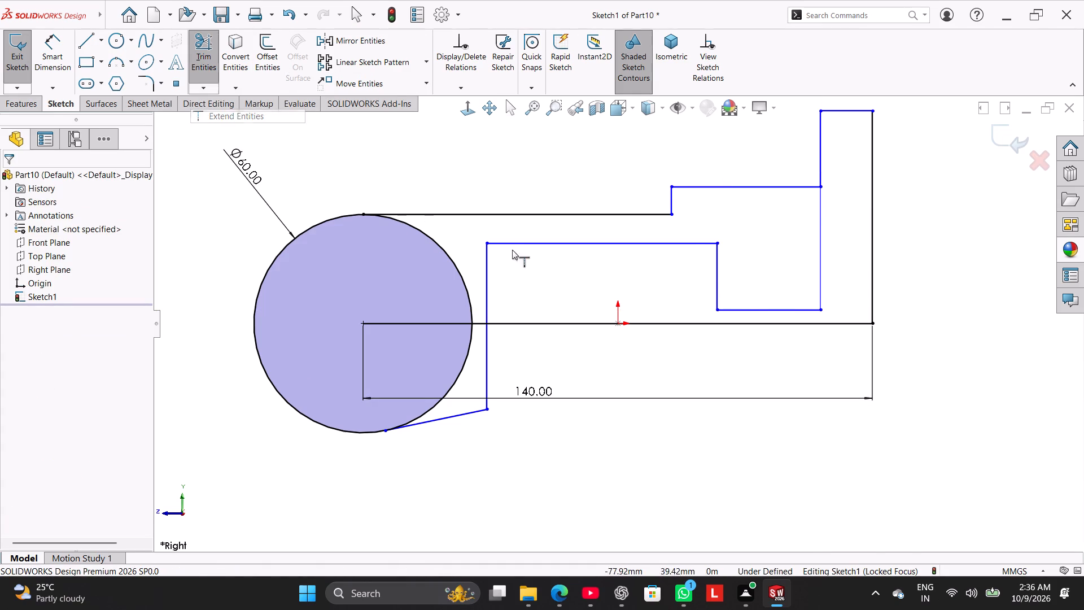
{"action": "left_click", "coordinate": [821, 293]}
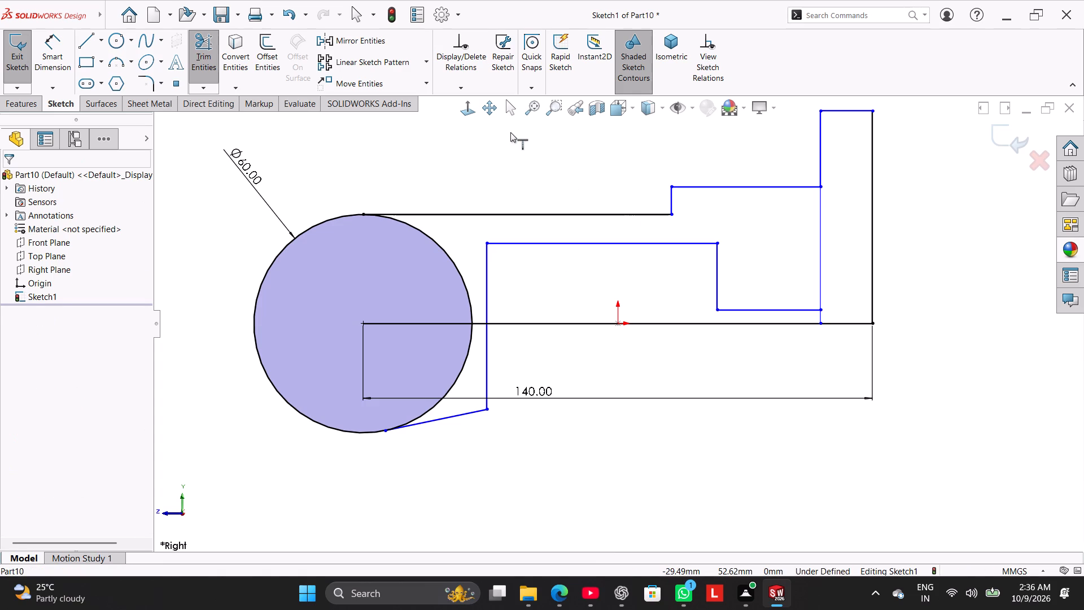
{"action": "right_click", "coordinate": [510, 132]}
{"action": "left_click", "coordinate": [549, 174]}
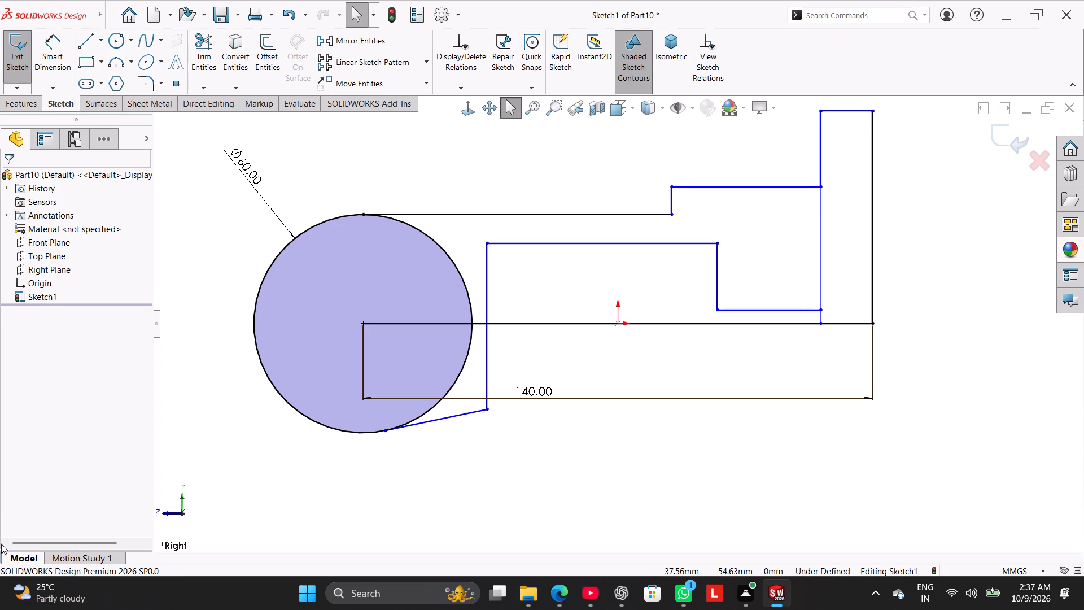
Dimension the short vertical rise of the profile's outer step at 6 mm.
{"action": "left_click", "coordinate": [63, 60]}
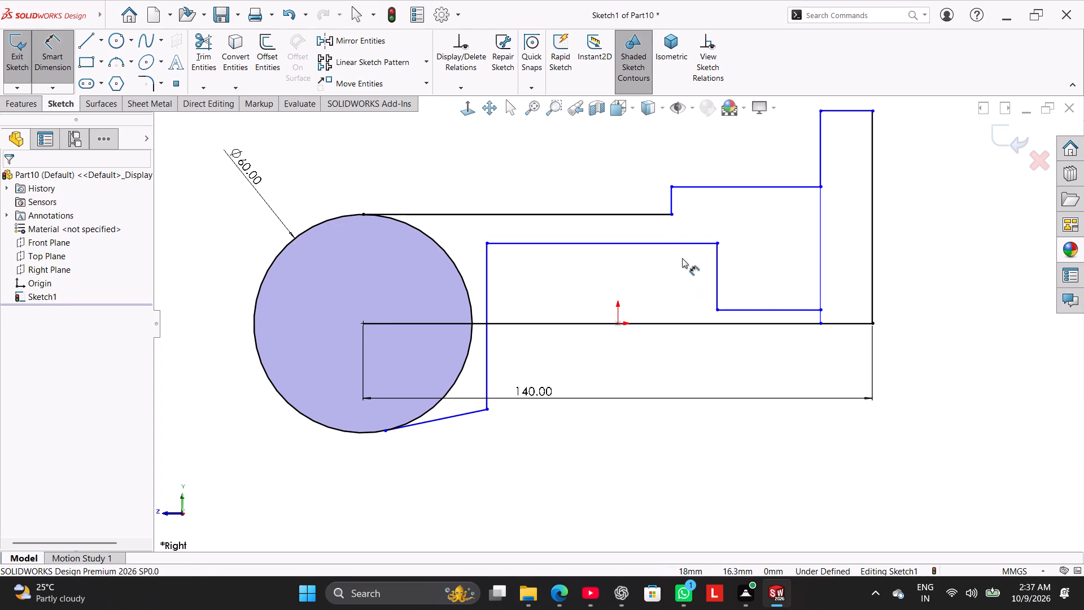
{"action": "left_click", "coordinate": [670, 199]}
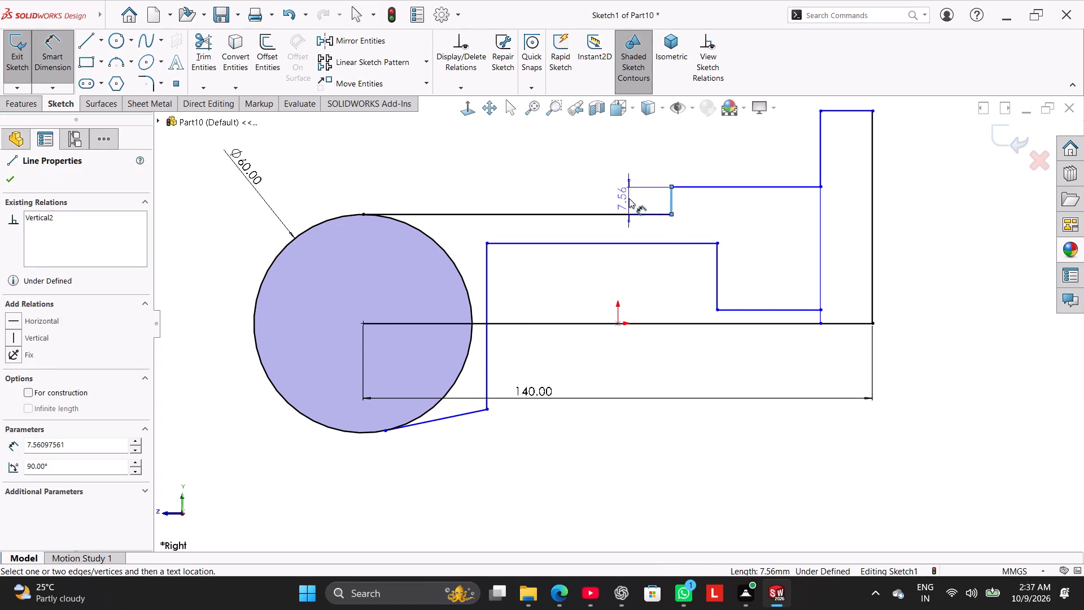
{"action": "left_click", "coordinate": [629, 198]}
{"action": "key", "text": "6"}
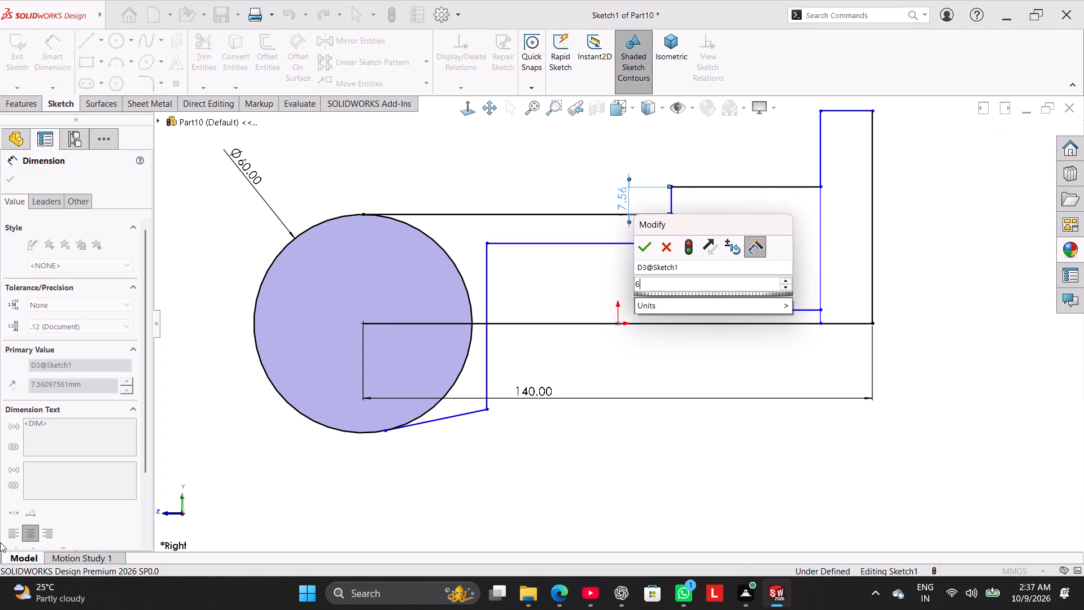
{"action": "key", "text": "Return"}
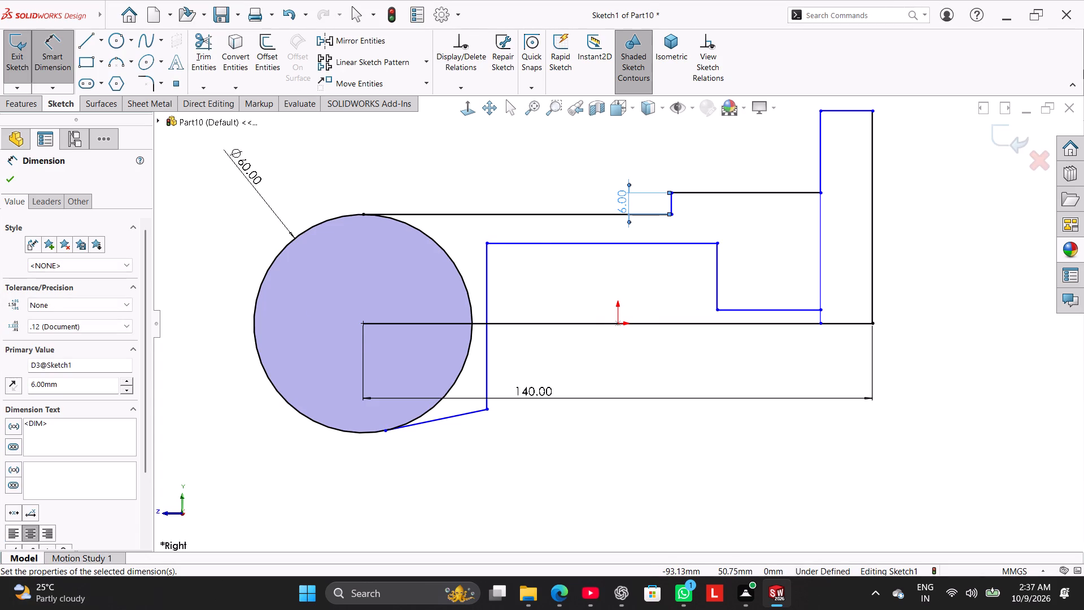
Dimension the horizontal line above the 6 mm rise at 40 mm.
{"action": "left_click", "coordinate": [766, 196]}
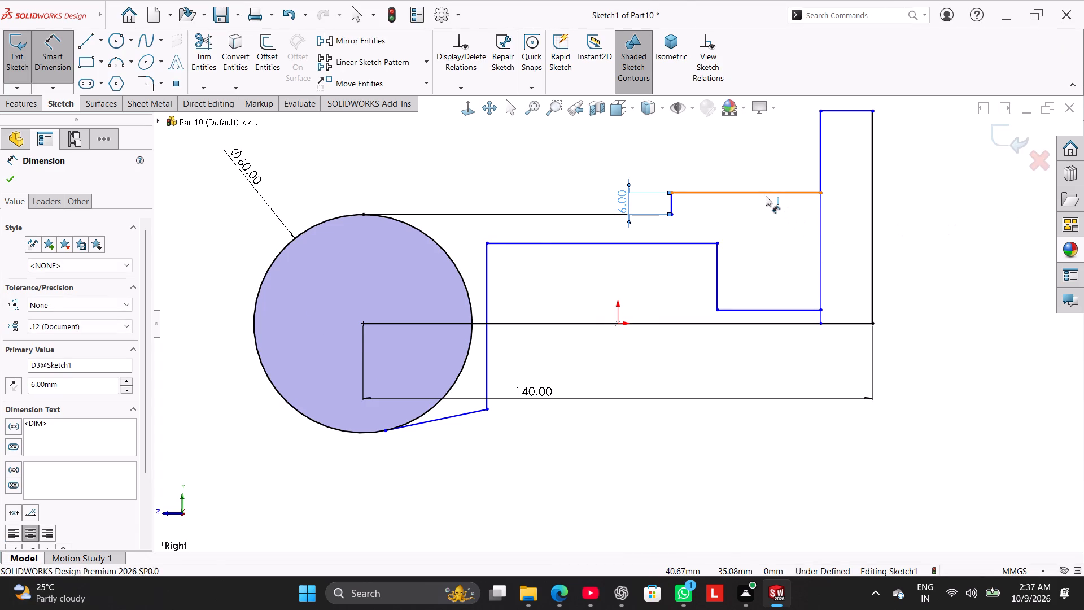
{"action": "left_click", "coordinate": [755, 164]}
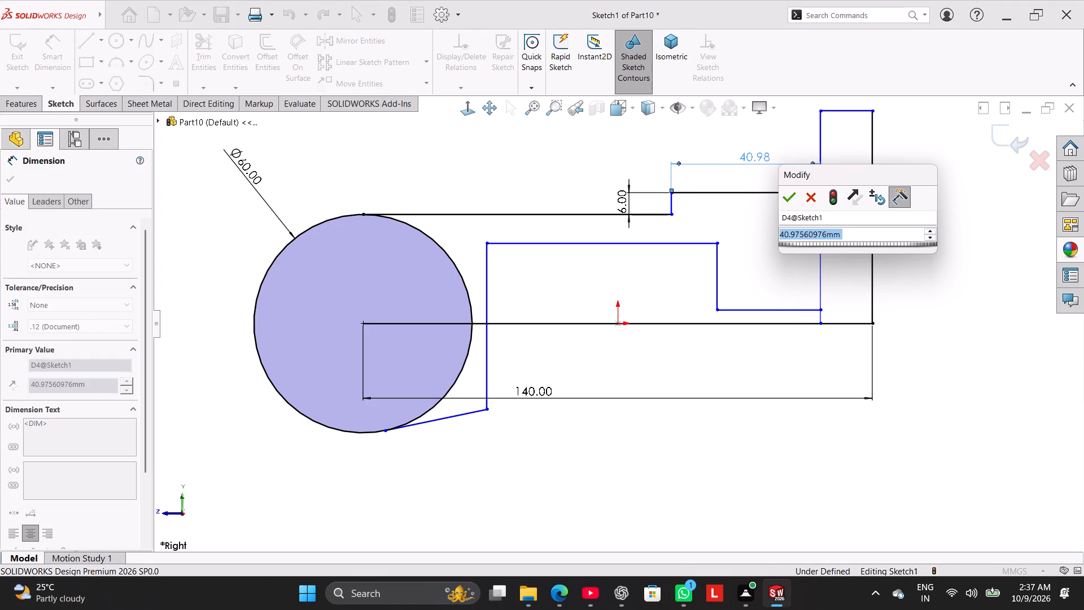
{"action": "key", "text": "4"}
{"action": "key", "text": "0"}
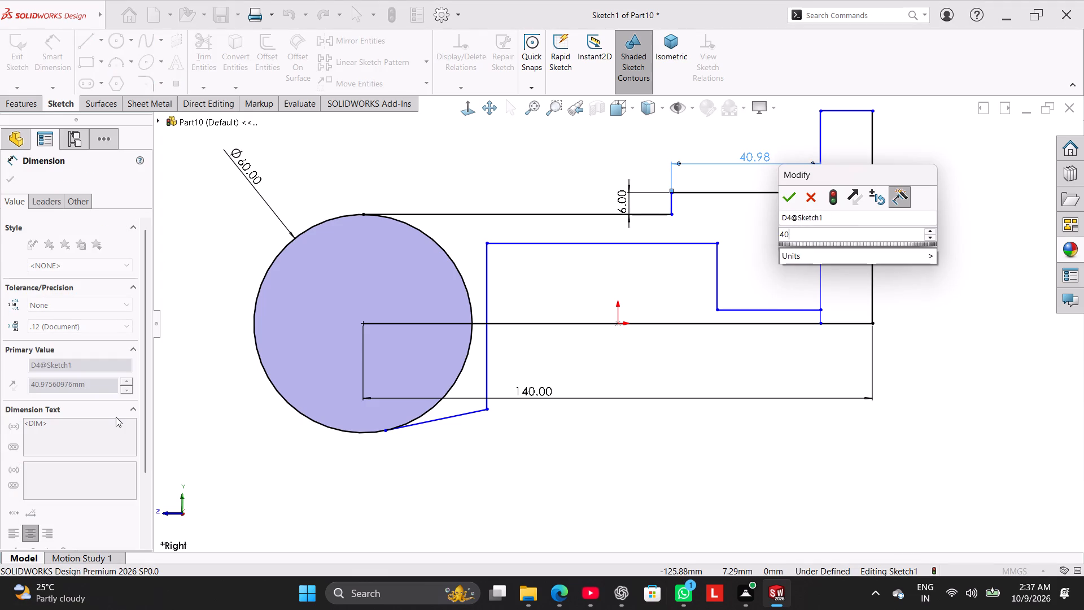
{"action": "key", "text": "Return"}
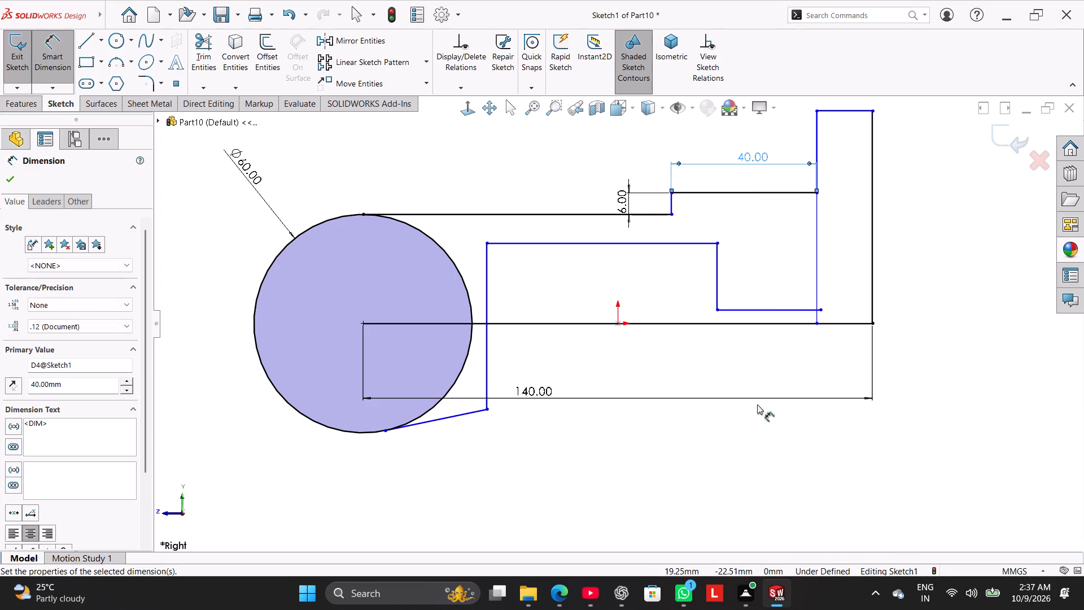
{"action": "left_click", "coordinate": [610, 139]}
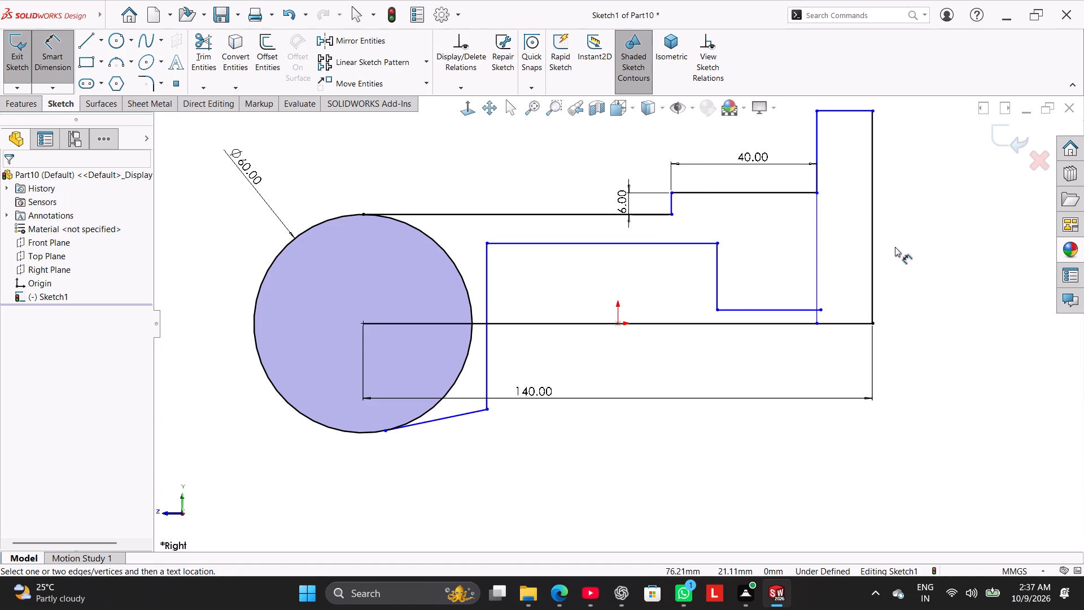
Dimension the profile's topmost horizontal line at 18 mm.
{"action": "scroll", "coordinate": [871, 200], "scroll_direction": "up", "scroll_amount": 1}
{"action": "scroll", "coordinate": [864, 176], "scroll_direction": "down", "scroll_amount": 1}
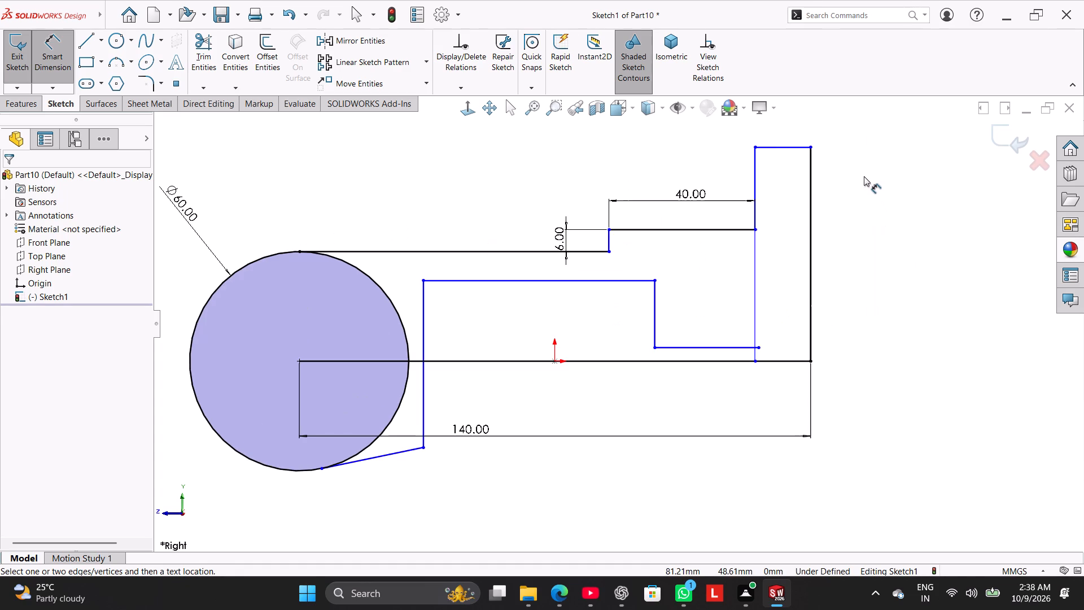
{"action": "left_click", "coordinate": [790, 146]}
{"action": "left_click", "coordinate": [785, 130]}
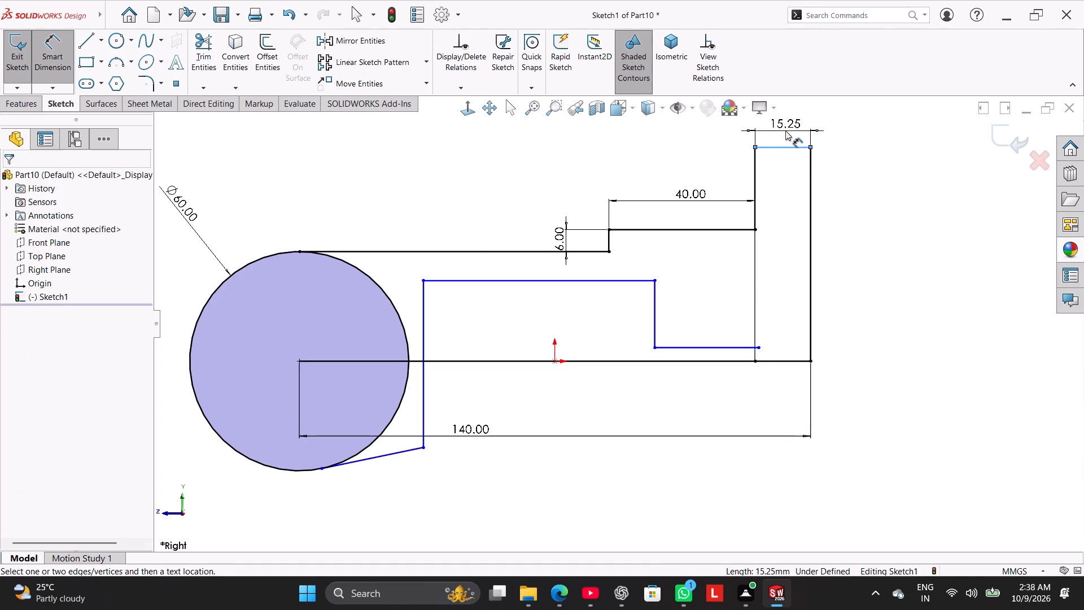
{"action": "type", "text": "18"}
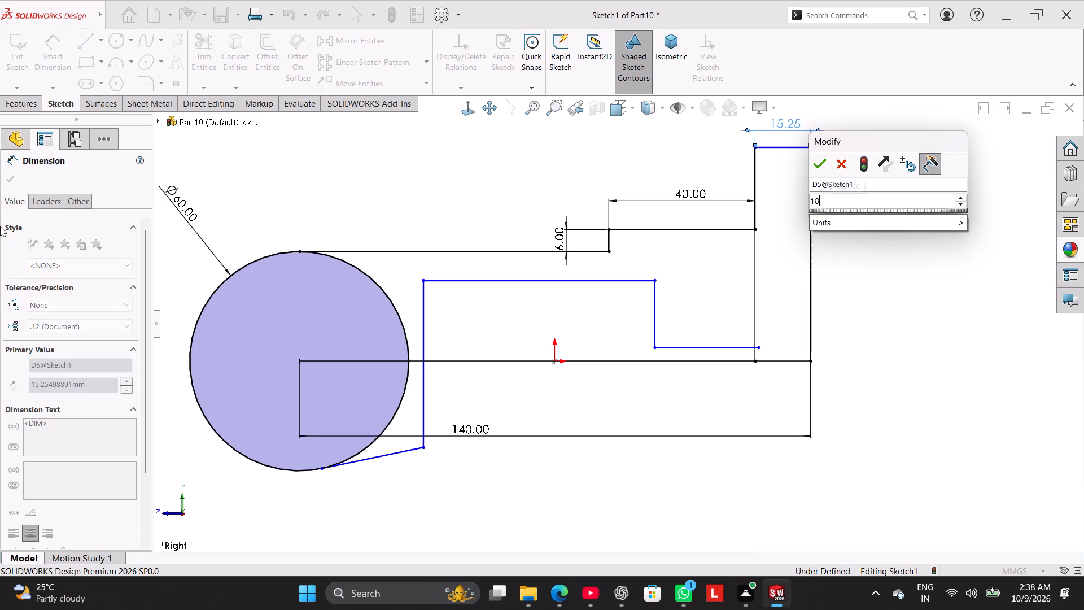
{"action": "key", "text": "Return"}
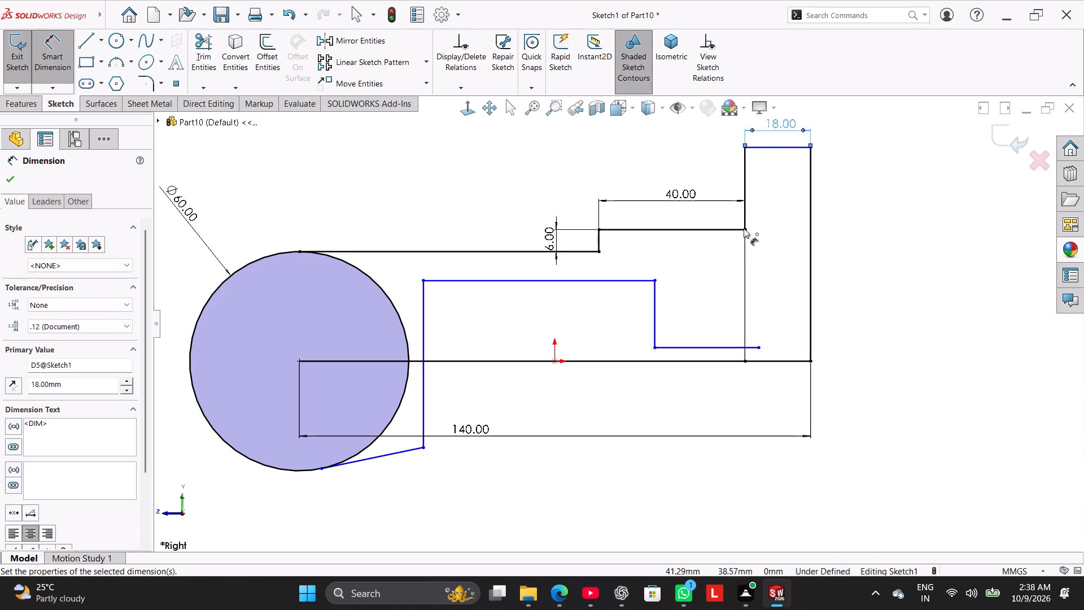
{"action": "right_click", "coordinate": [911, 208]}
{"action": "left_click", "coordinate": [943, 245]}
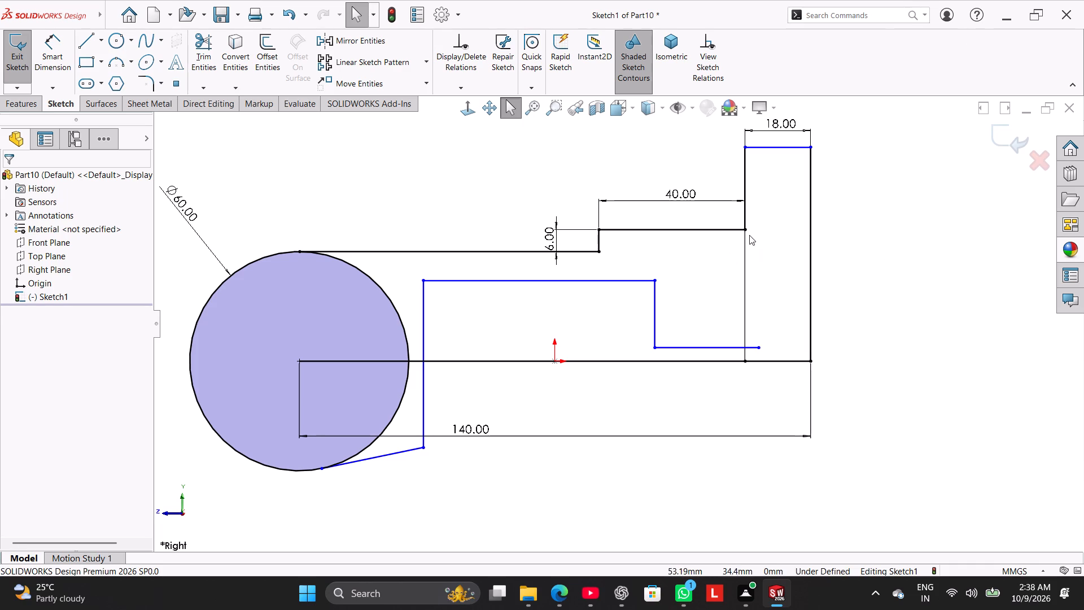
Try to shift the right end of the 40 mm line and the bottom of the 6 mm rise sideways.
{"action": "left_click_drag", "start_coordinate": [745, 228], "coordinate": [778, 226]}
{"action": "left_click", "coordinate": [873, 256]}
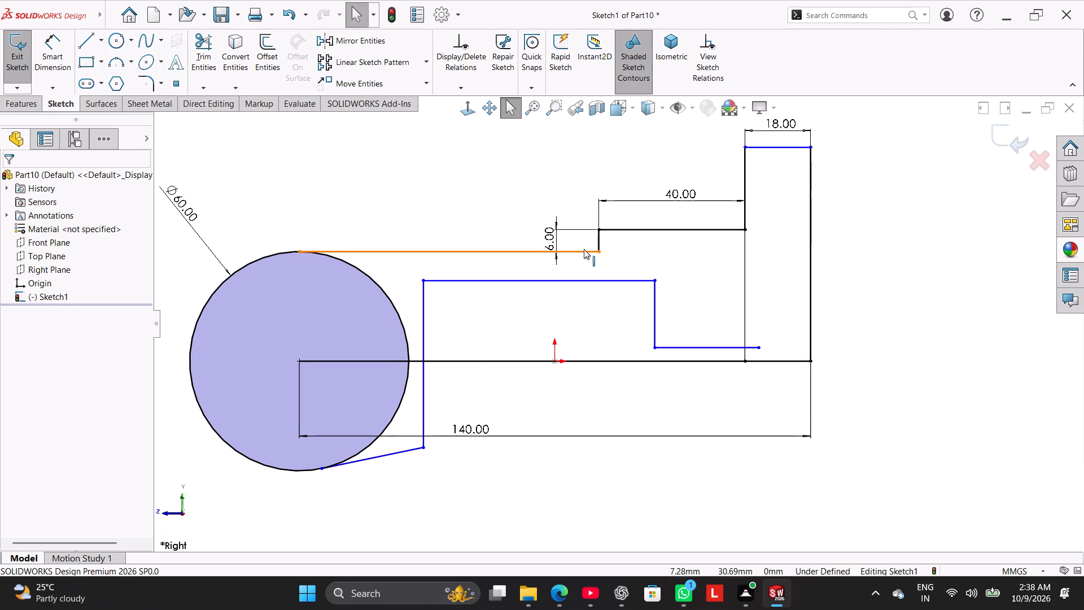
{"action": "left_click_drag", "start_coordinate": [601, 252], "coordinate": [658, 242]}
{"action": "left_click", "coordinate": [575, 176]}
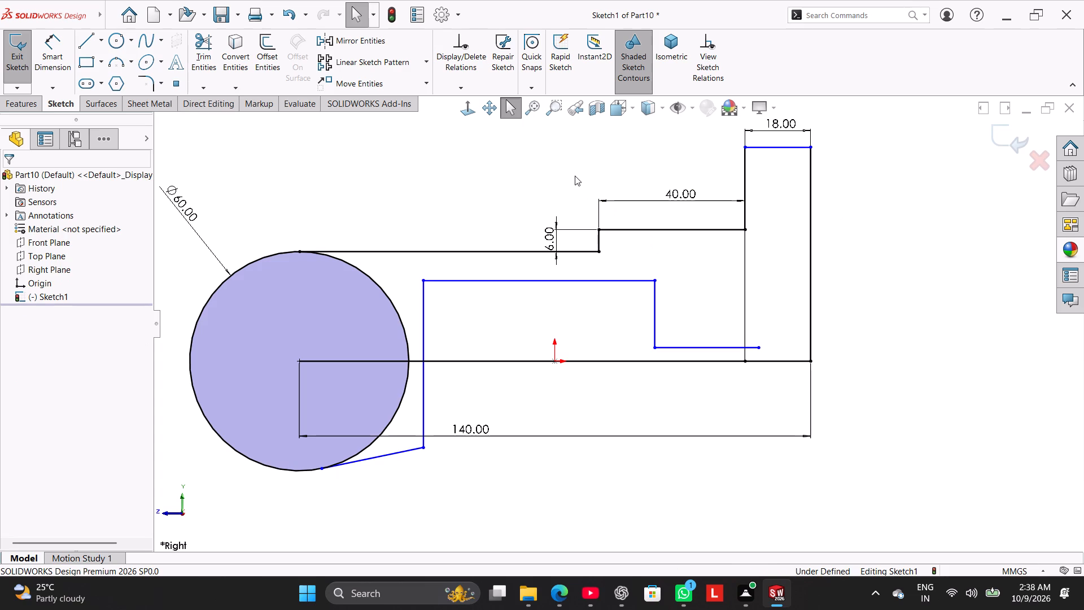
Move the 18 mm top line slightly lower to shorten the upright section.
{"action": "left_click_drag", "start_coordinate": [794, 146], "coordinate": [793, 138]}
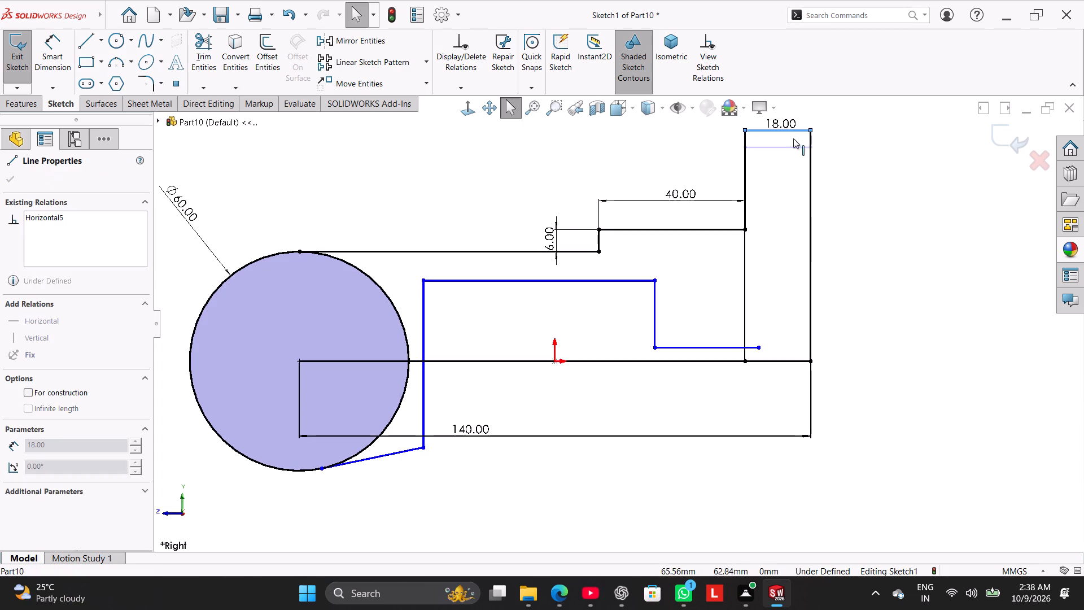
{"action": "left_click_drag", "start_coordinate": [793, 138], "coordinate": [791, 155]}
{"action": "left_click", "coordinate": [846, 201]}
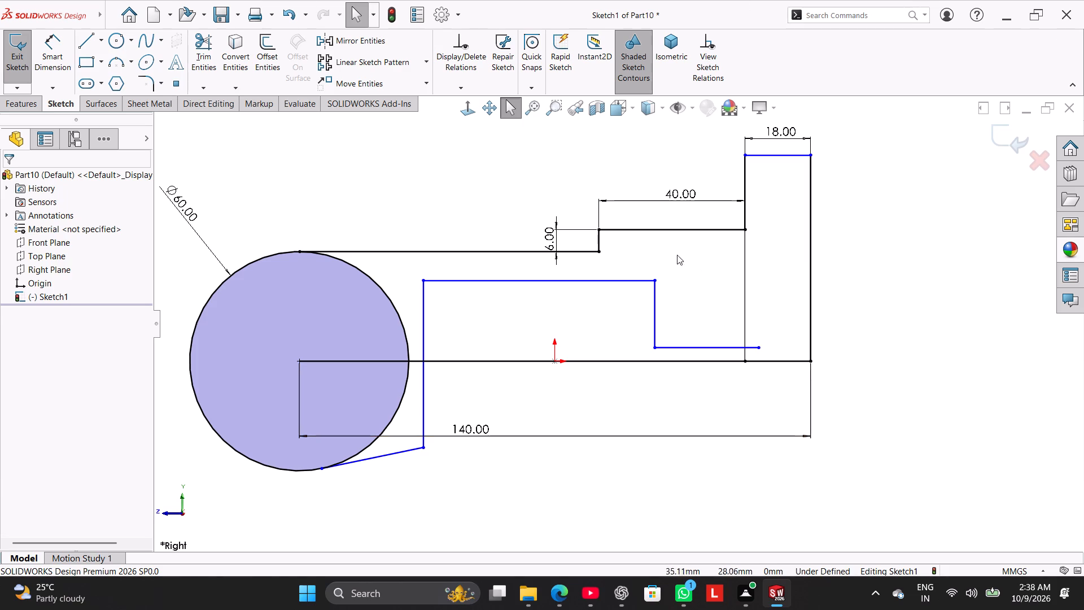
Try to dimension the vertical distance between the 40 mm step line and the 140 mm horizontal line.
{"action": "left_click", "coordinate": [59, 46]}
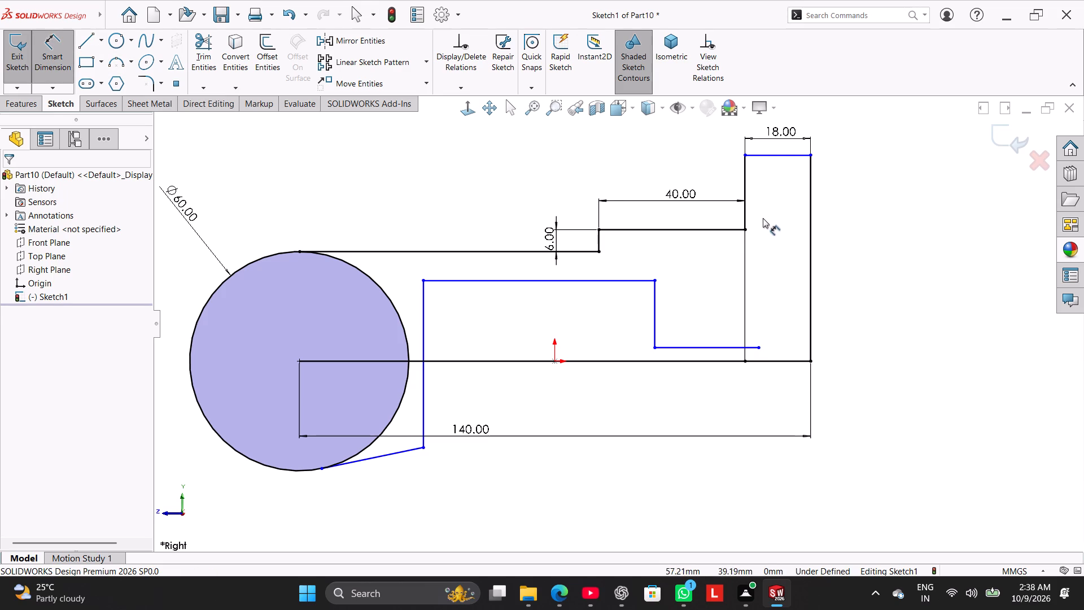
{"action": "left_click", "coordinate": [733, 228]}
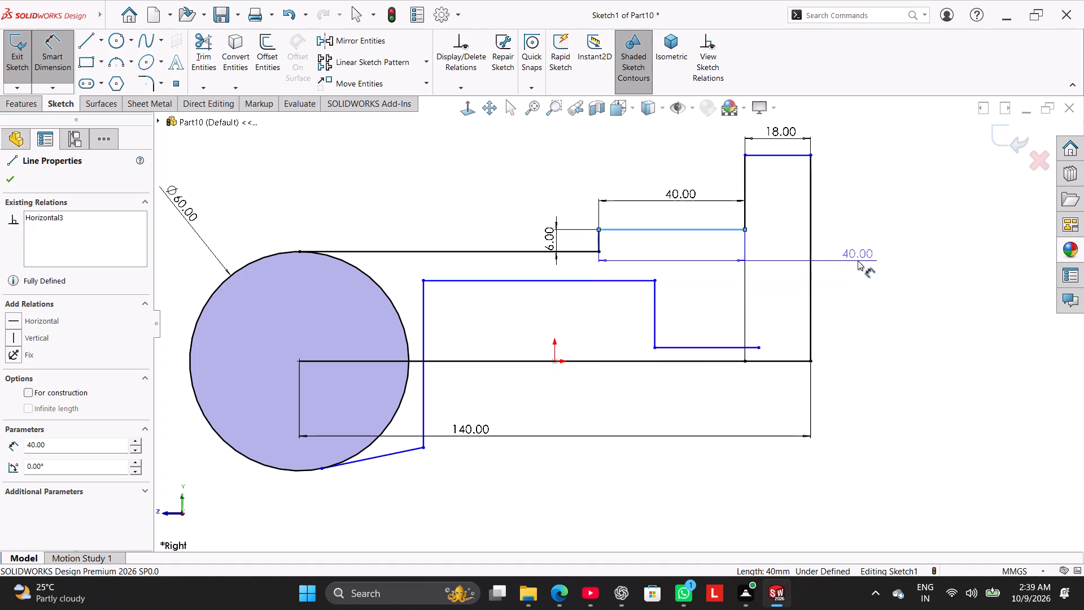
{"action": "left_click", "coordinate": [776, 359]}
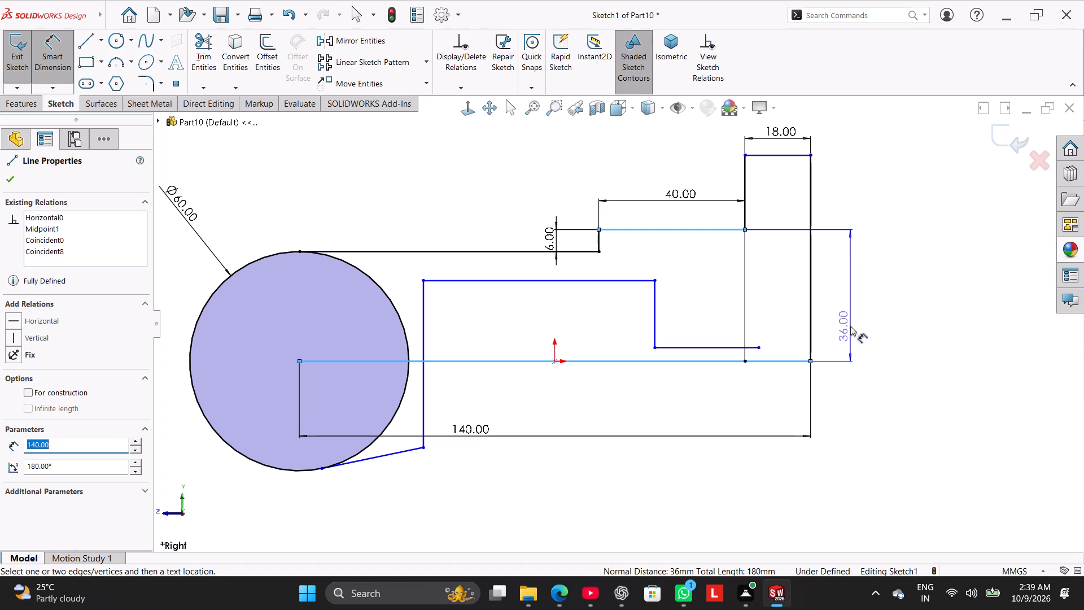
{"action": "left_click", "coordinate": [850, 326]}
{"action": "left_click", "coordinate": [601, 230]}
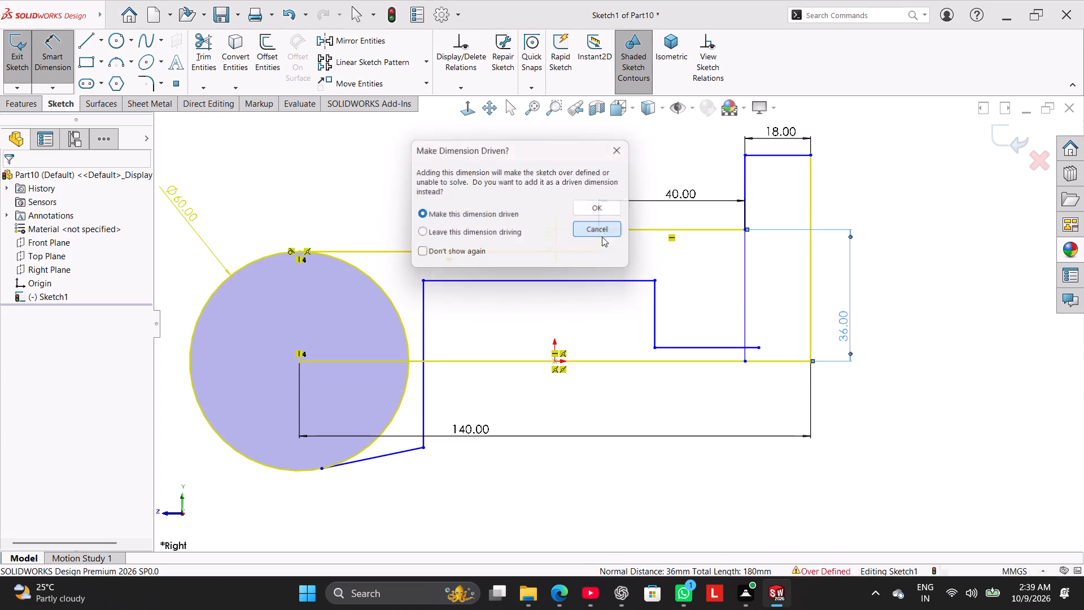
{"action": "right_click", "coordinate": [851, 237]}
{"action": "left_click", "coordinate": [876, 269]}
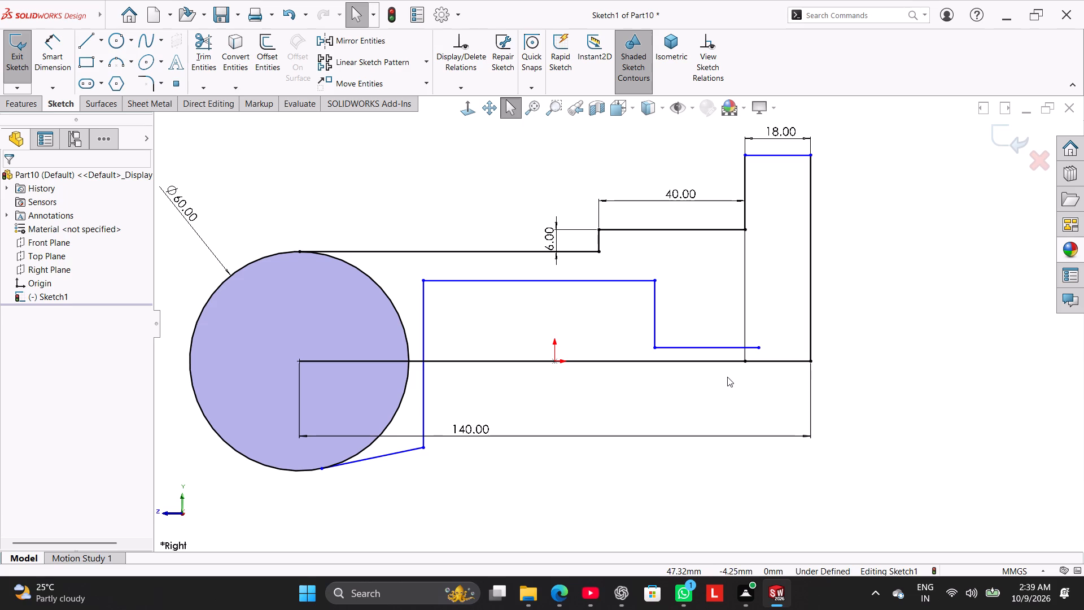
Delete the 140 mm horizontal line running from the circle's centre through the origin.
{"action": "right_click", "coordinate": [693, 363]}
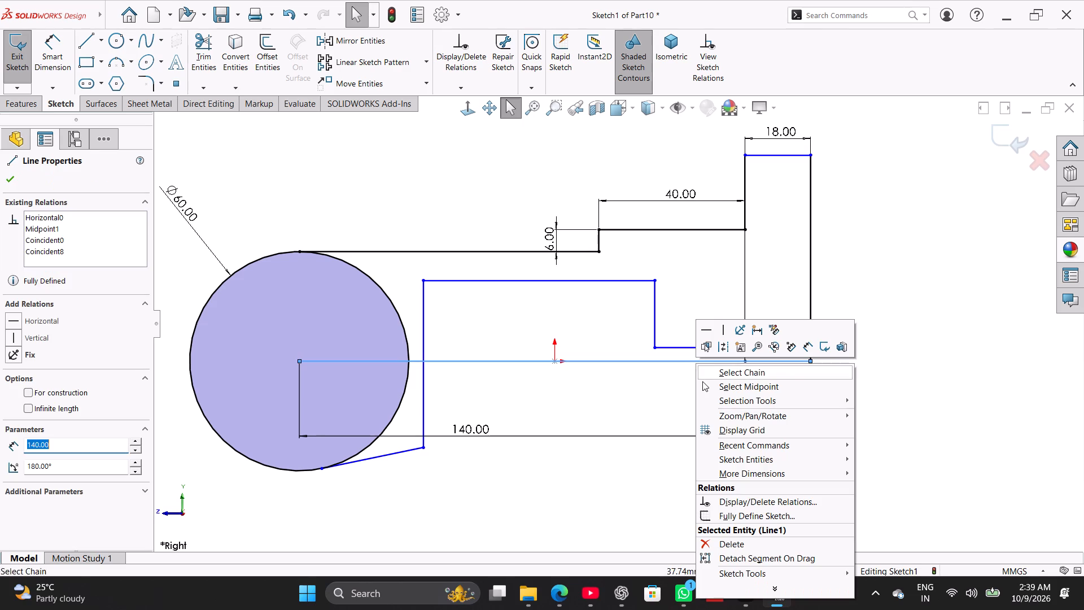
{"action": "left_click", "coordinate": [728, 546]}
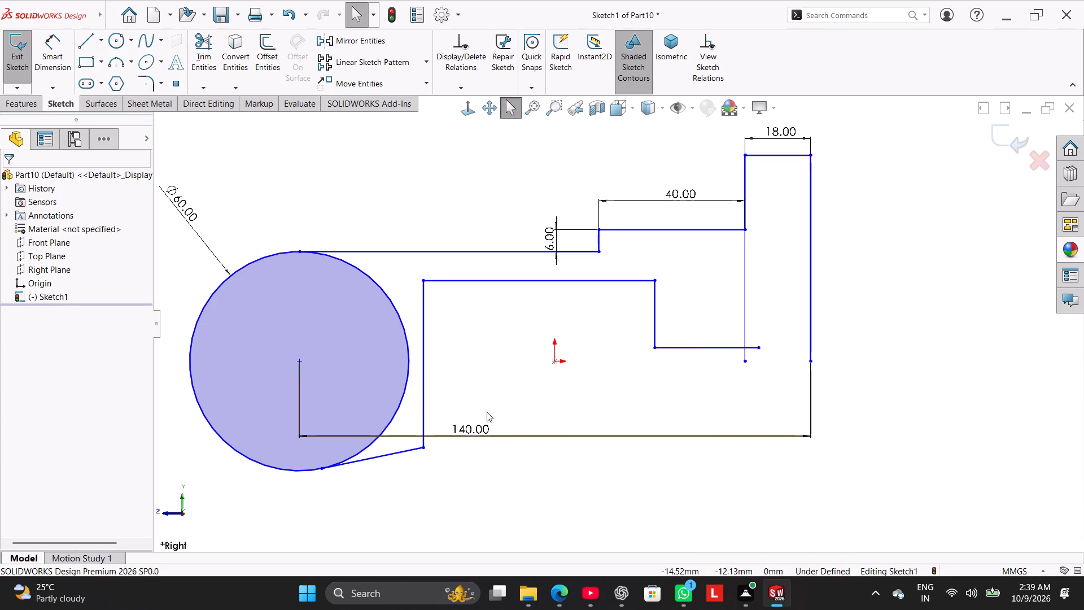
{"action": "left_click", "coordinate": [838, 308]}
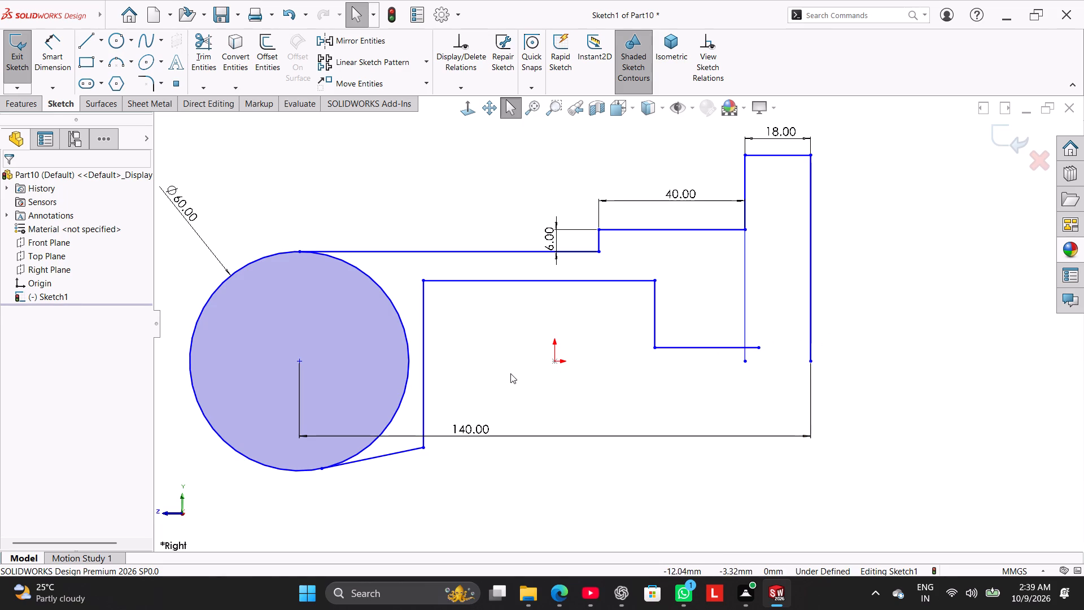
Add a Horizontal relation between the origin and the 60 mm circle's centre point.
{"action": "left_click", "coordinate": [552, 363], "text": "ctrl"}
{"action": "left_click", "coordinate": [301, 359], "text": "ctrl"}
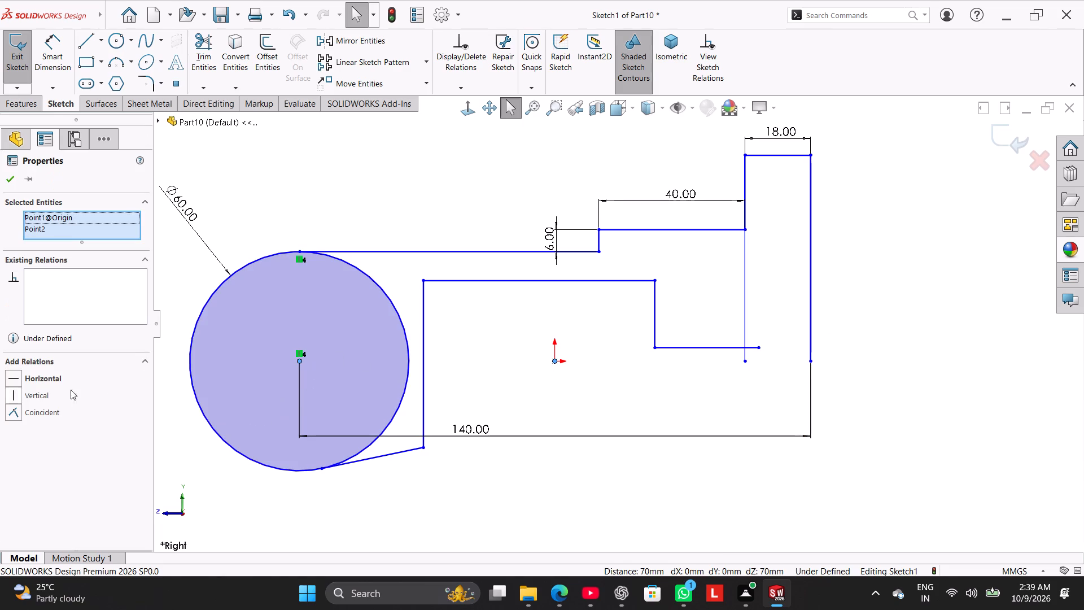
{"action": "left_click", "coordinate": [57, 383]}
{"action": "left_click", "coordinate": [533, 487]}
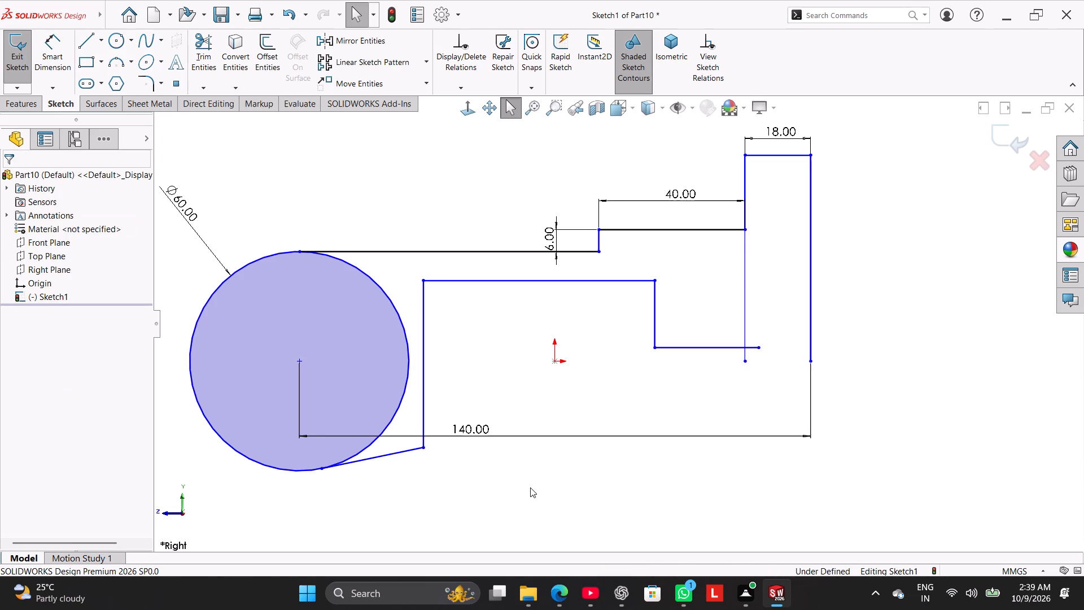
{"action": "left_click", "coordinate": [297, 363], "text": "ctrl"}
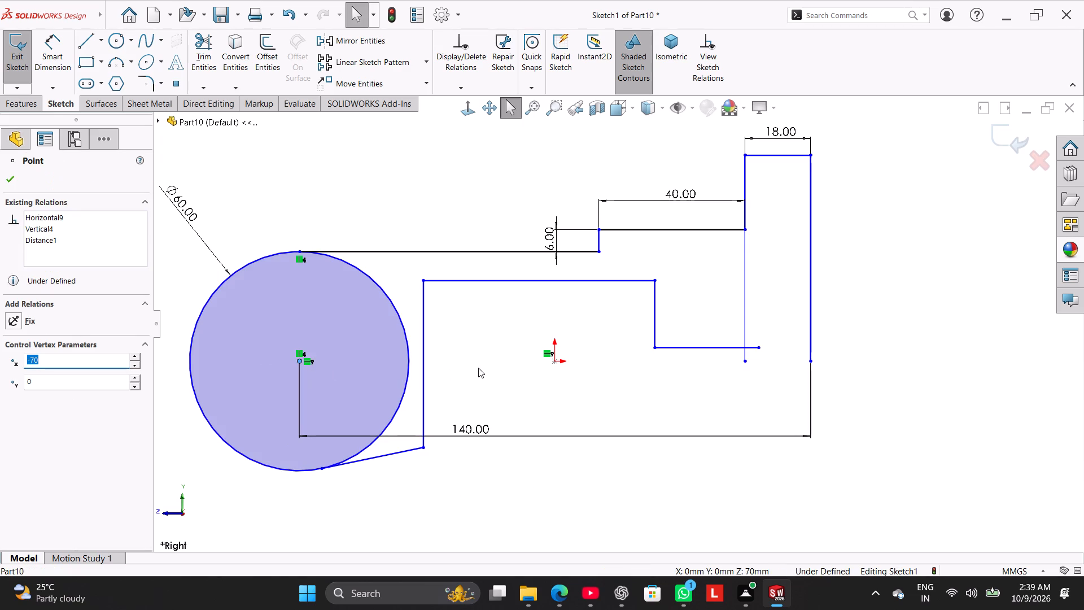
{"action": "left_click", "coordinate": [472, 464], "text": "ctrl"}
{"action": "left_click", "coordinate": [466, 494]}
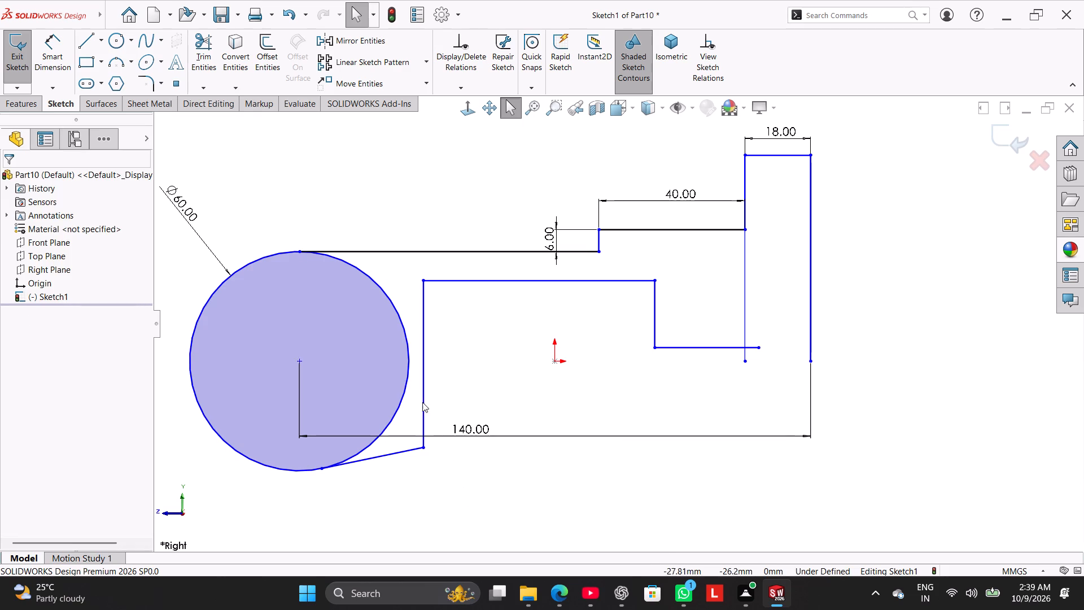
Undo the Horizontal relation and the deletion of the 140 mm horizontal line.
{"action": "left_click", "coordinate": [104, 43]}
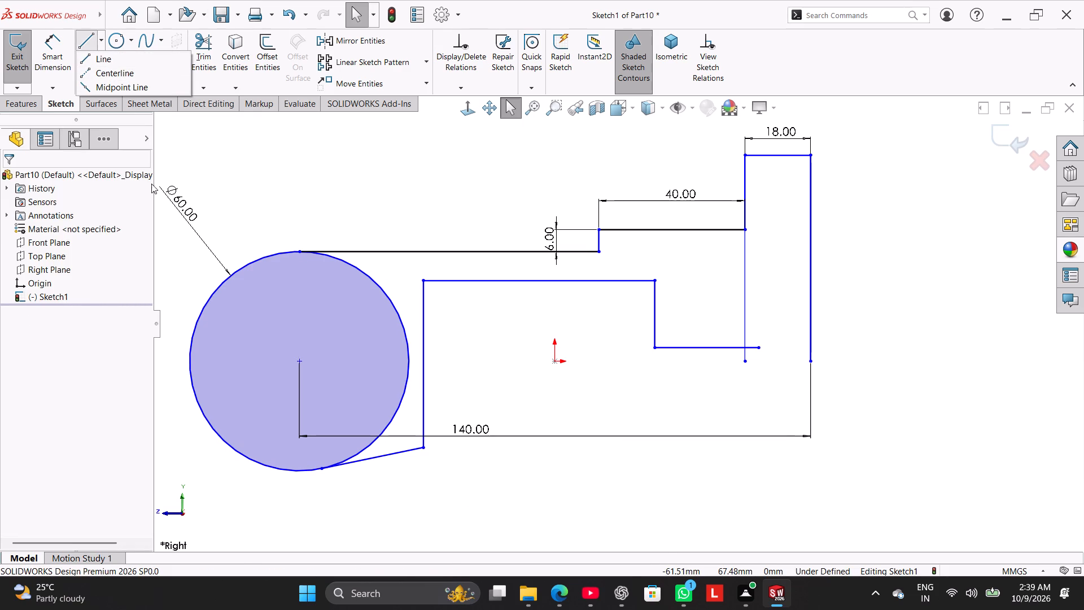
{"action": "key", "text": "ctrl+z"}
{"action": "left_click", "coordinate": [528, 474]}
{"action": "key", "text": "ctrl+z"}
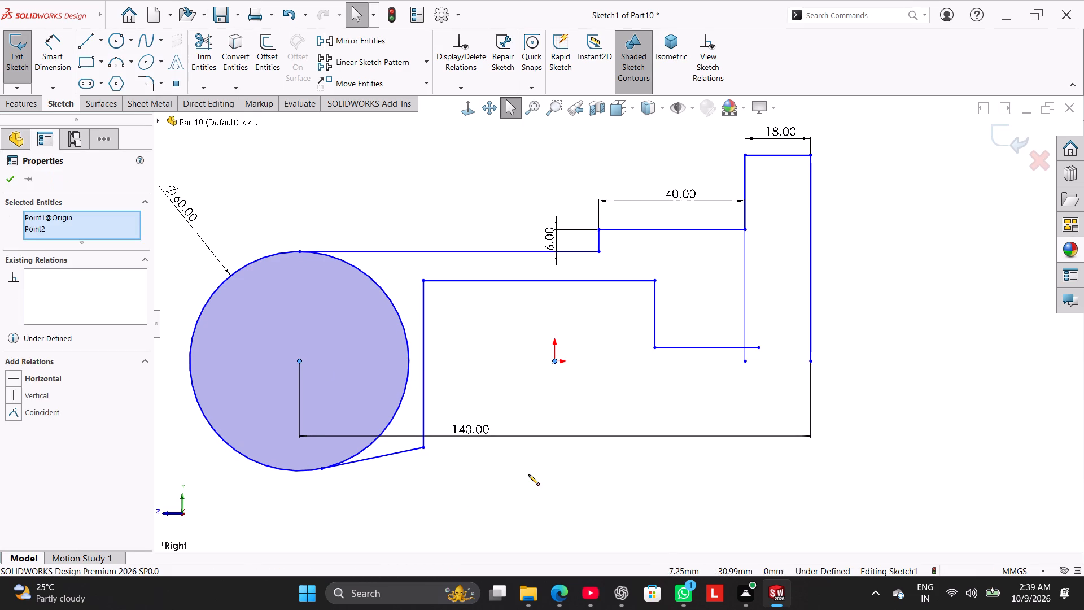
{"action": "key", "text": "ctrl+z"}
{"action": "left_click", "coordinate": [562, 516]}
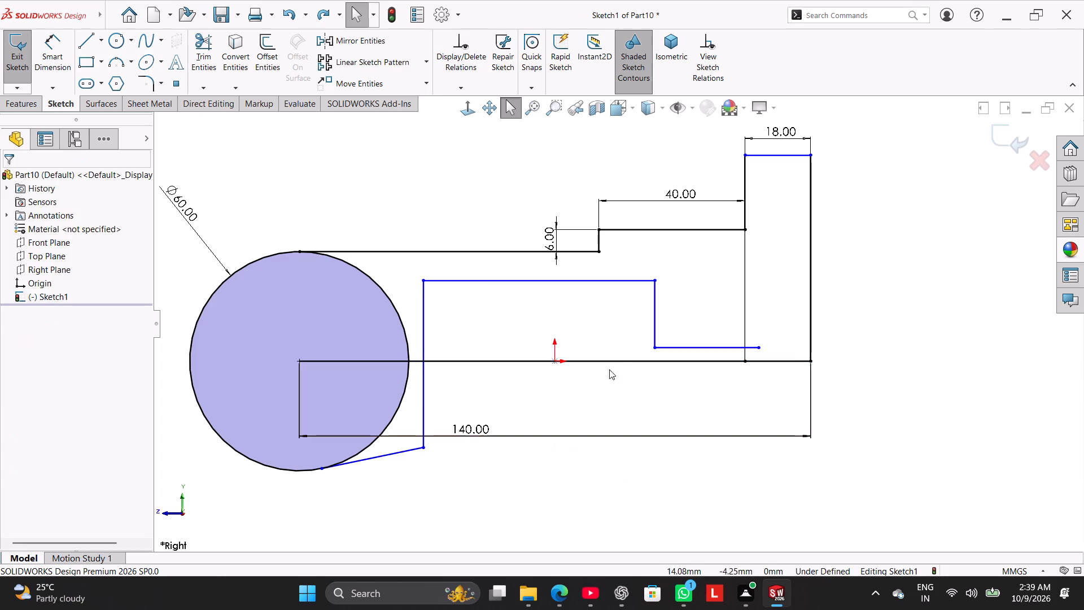
Convert the 140 mm horizontal line through the origin to construction geometry.
{"action": "right_click", "coordinate": [617, 361]}
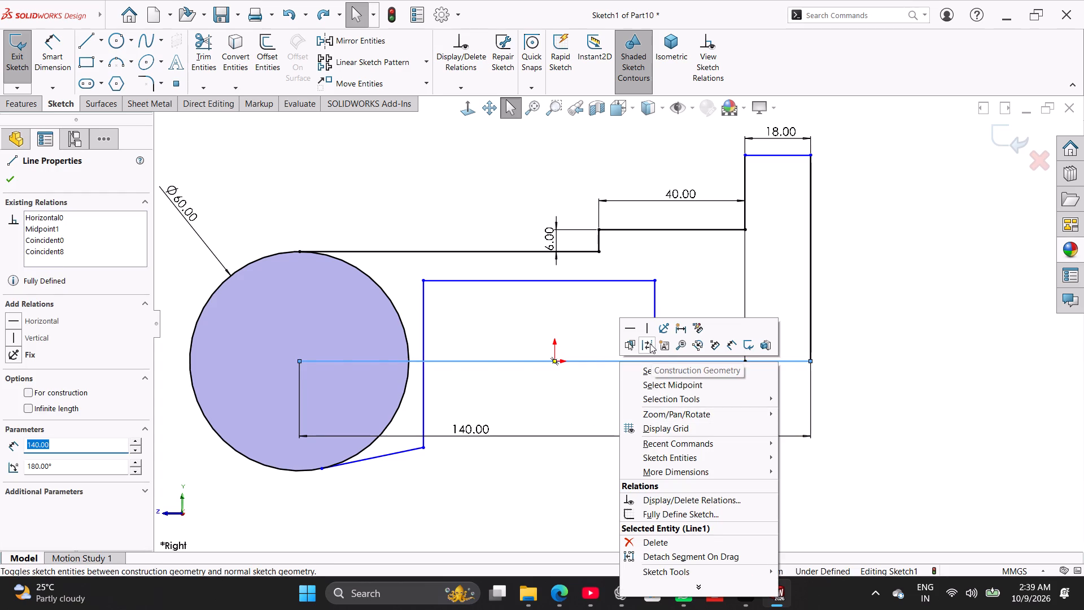
{"action": "left_click", "coordinate": [650, 343]}
{"action": "left_click", "coordinate": [895, 359]}
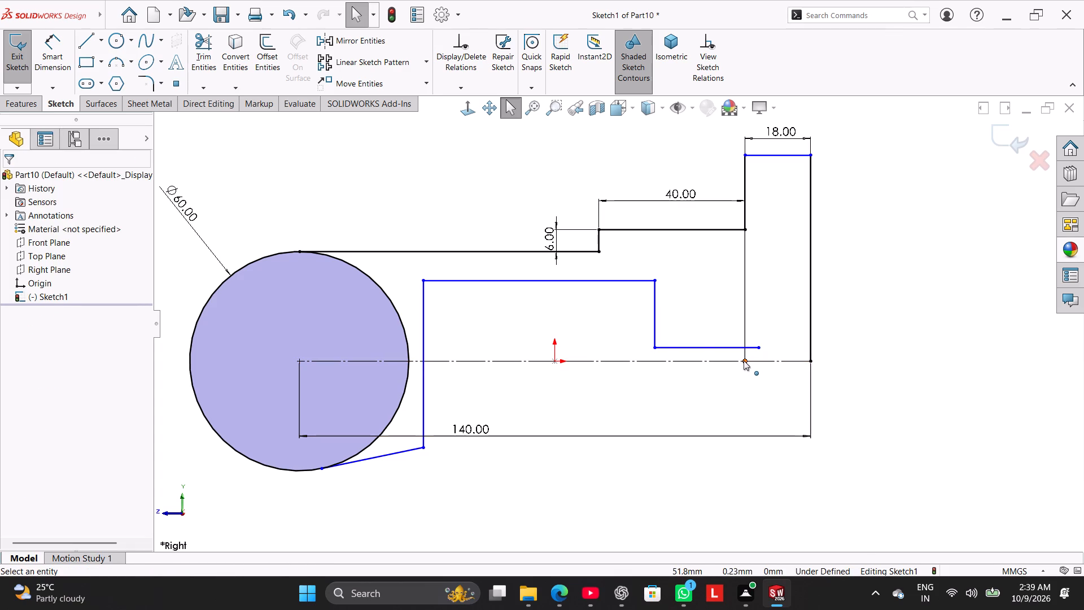
Delete the two vertical lines reaching the construction line, one from the 40 mm step's corner and one from the 18 mm line's outer end.
{"action": "left_click_drag", "start_coordinate": [744, 360], "coordinate": [749, 381]}
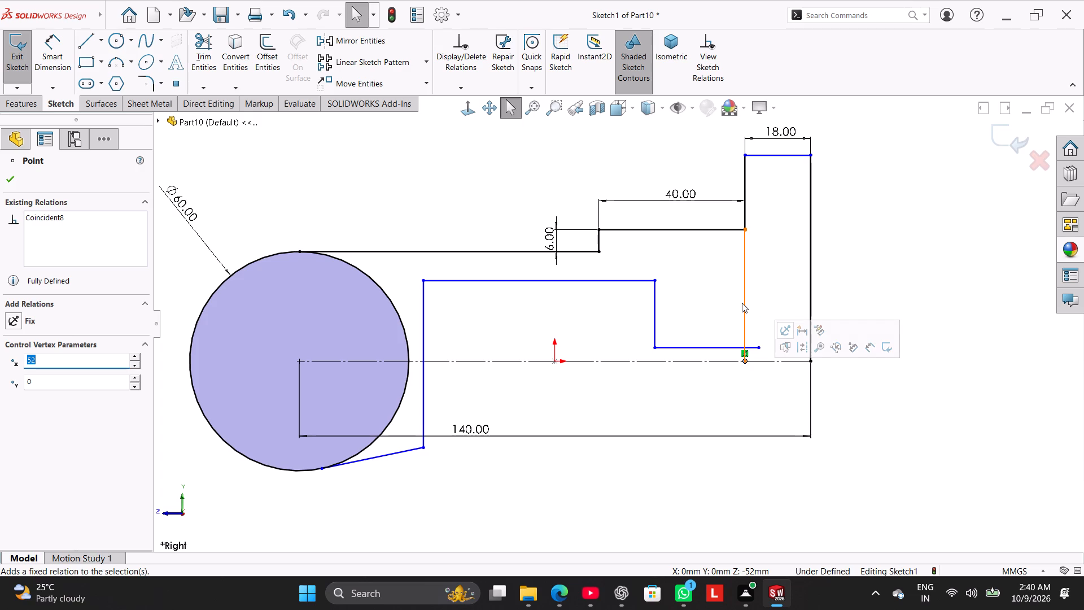
{"action": "right_click", "coordinate": [742, 303]}
{"action": "left_click", "coordinate": [763, 465]}
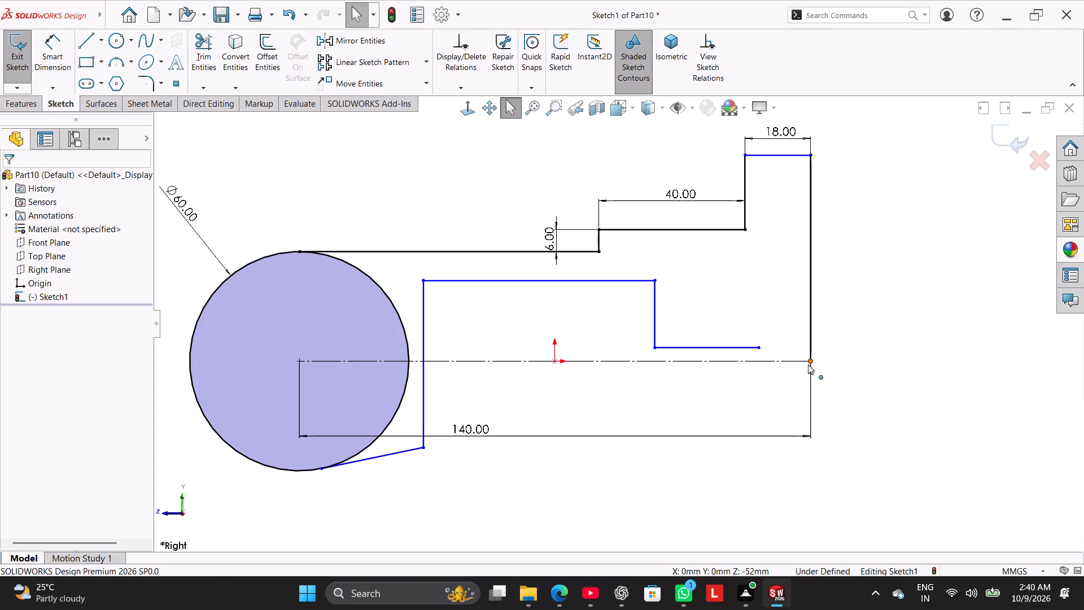
{"action": "right_click", "coordinate": [812, 334]}
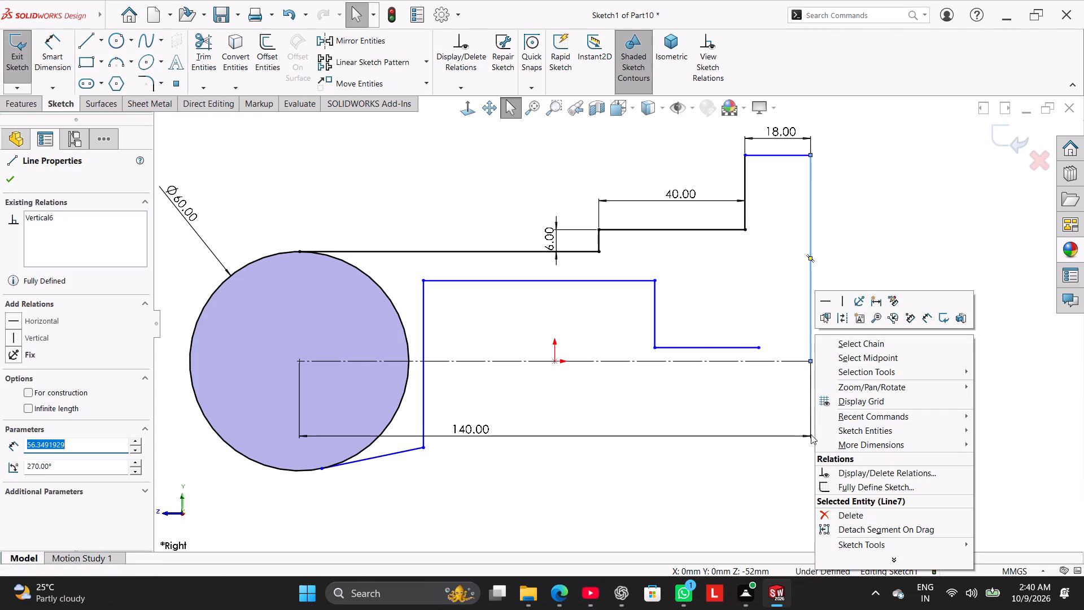
{"action": "left_click", "coordinate": [844, 510]}
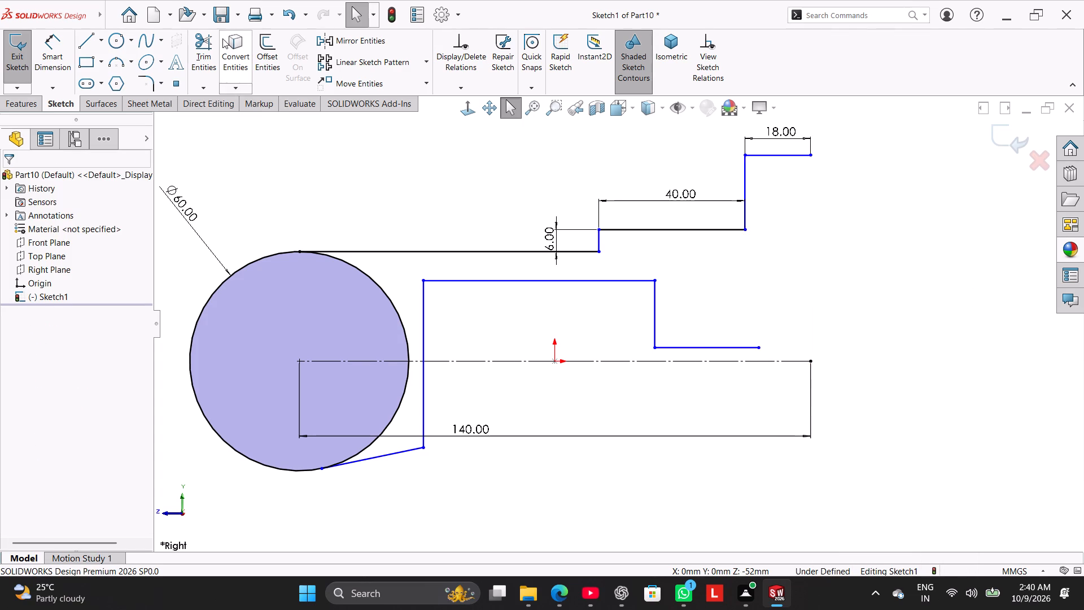
Draw a vertical line from the 18 mm top line's outer end down past the construction line.
{"action": "left_click", "coordinate": [83, 40]}
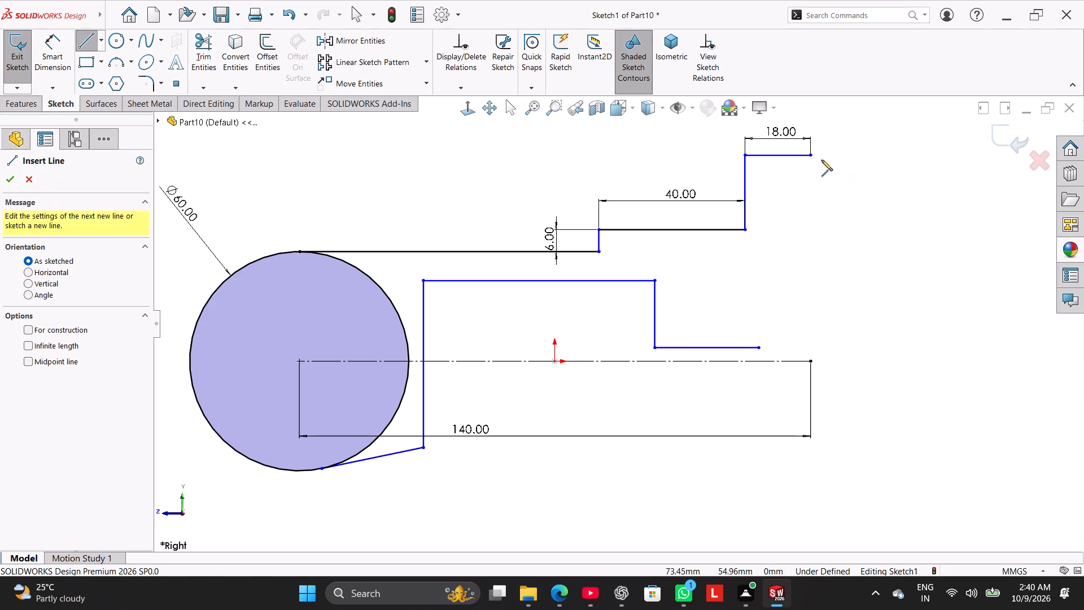
{"action": "left_click", "coordinate": [809, 156]}
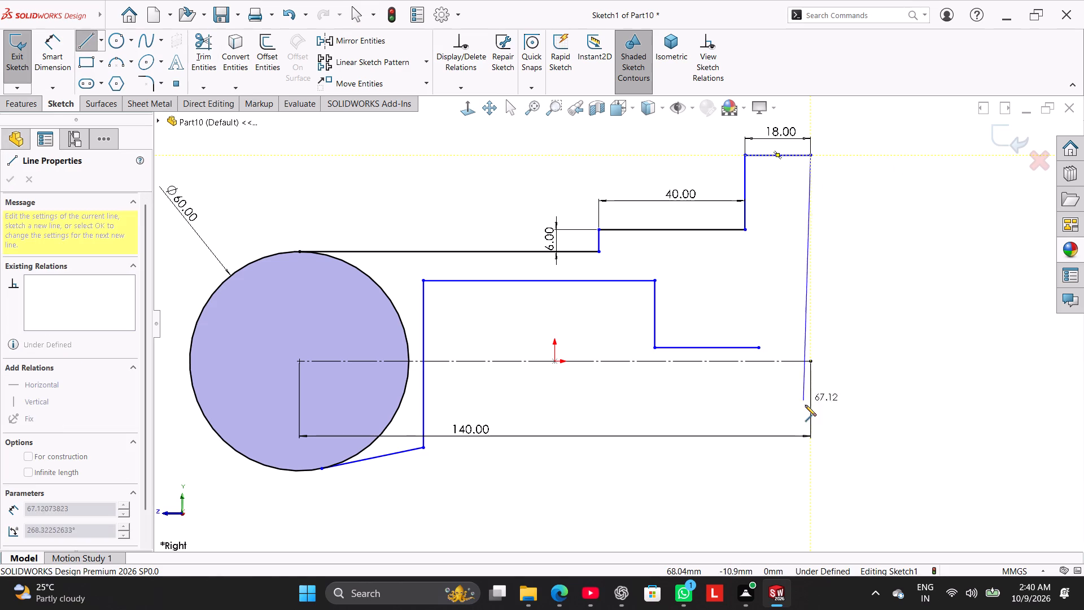
{"action": "left_click", "coordinate": [810, 410]}
{"action": "right_click", "coordinate": [853, 345]}
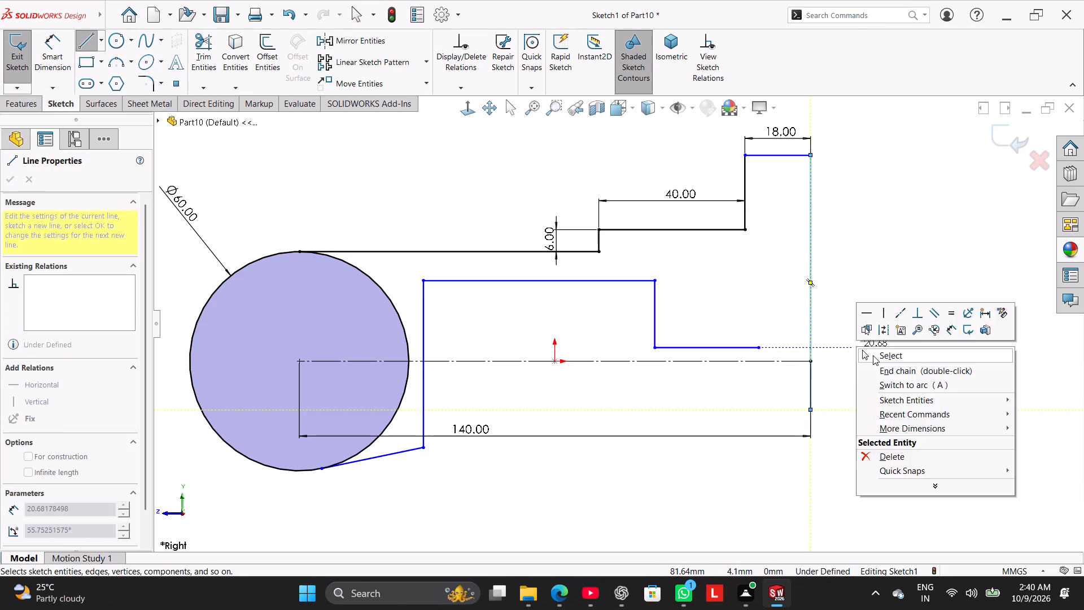
{"action": "left_click", "coordinate": [873, 355]}
Dimension the vertical distance from the 40 mm step line to the outer vertical line's lower end at 40 mm, placing it inside the profile.
{"action": "left_click", "coordinate": [54, 42]}
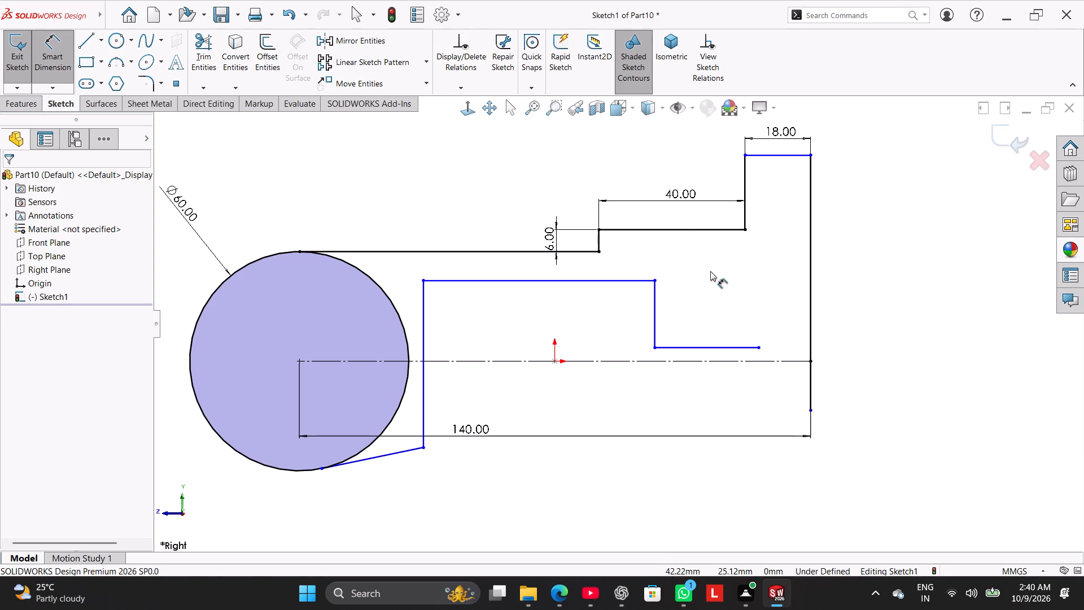
{"action": "left_click", "coordinate": [715, 233]}
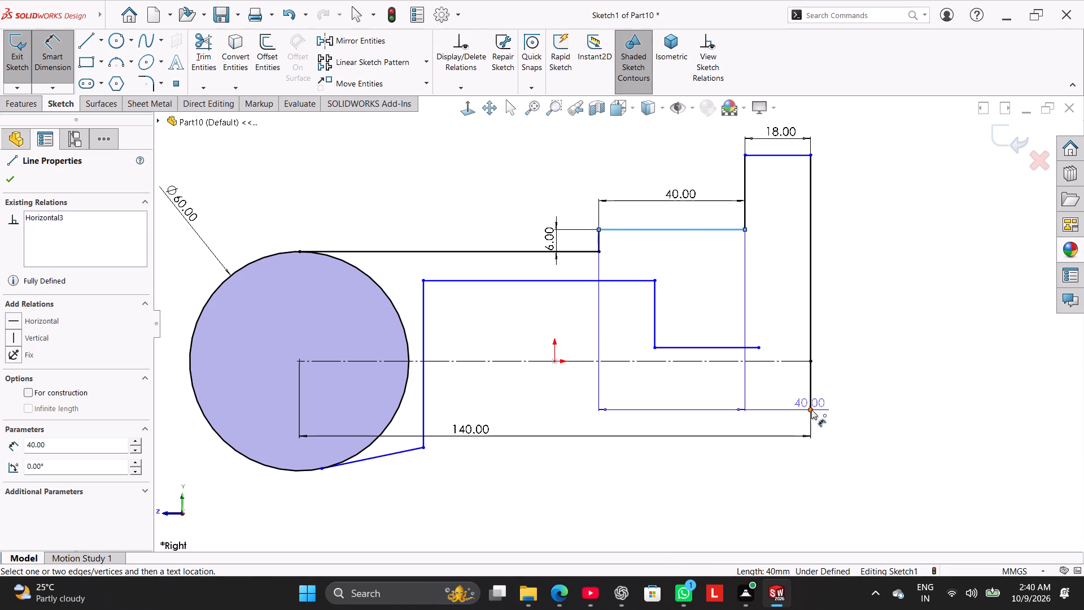
{"action": "left_click", "coordinate": [811, 409]}
{"action": "left_click", "coordinate": [845, 321]}
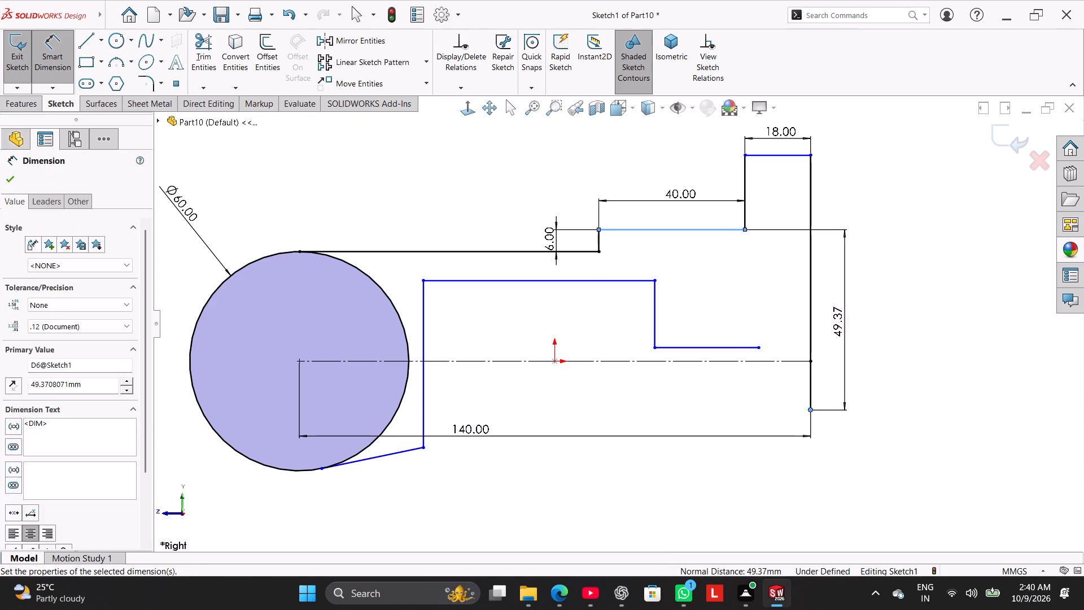
{"action": "type", "text": "40"}
{"action": "key", "text": "Return"}
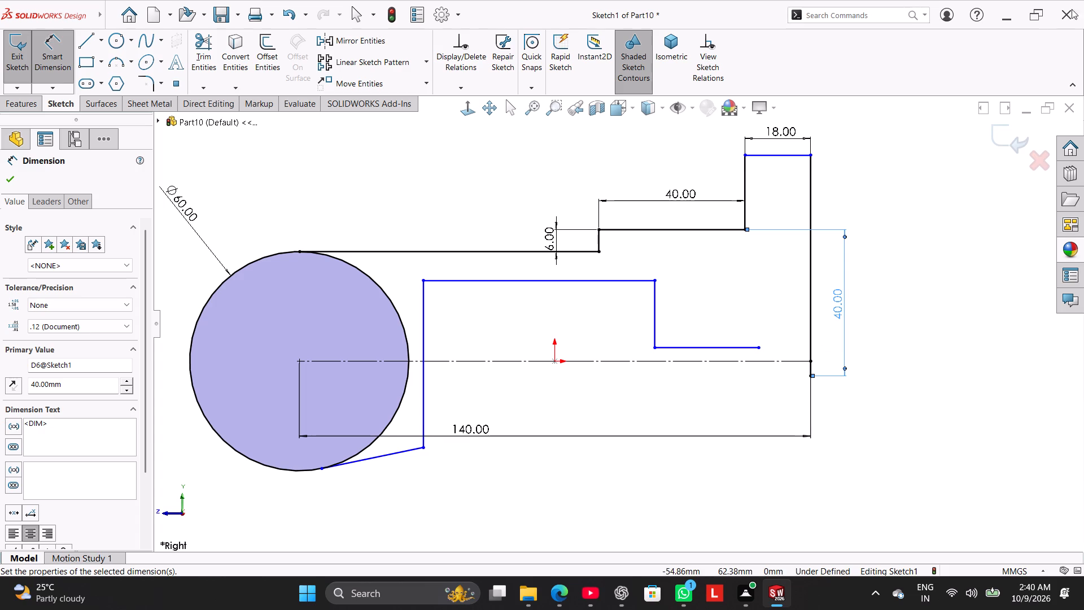
{"action": "left_click_drag", "start_coordinate": [841, 308], "coordinate": [721, 293]}
{"action": "left_click", "coordinate": [871, 272]}
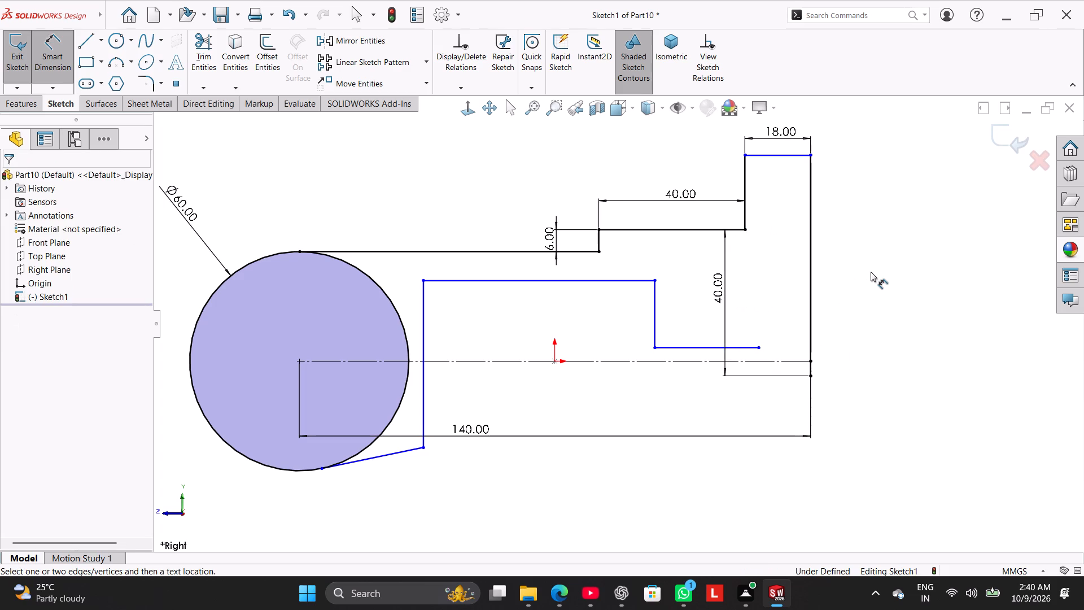
{"action": "right_click", "coordinate": [877, 255]}
{"action": "left_click", "coordinate": [908, 290]}
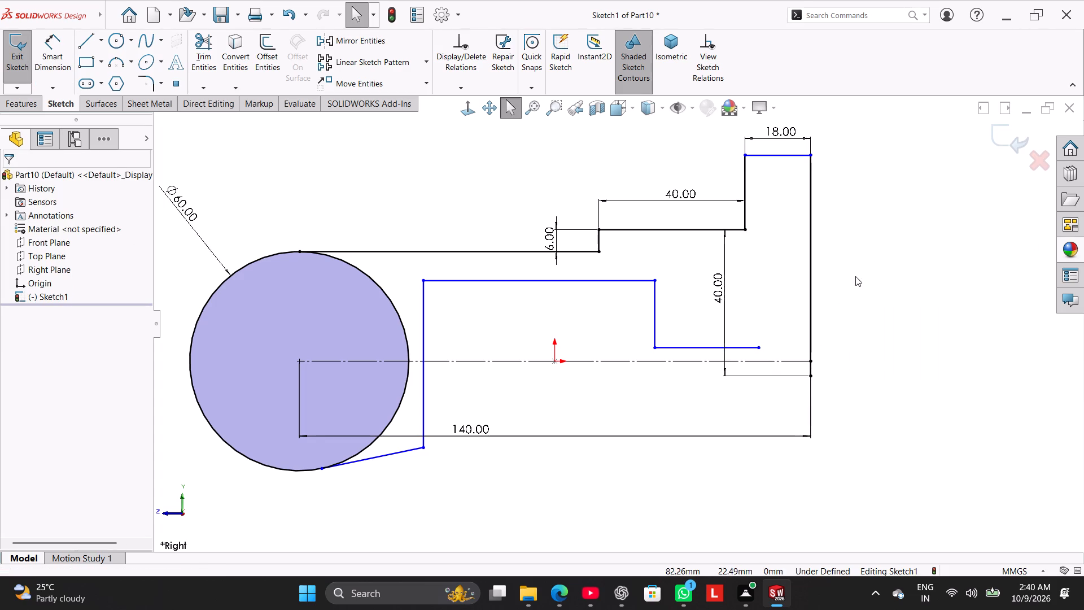
Delete the vertical 40 mm dimension between the step line and the outer line's lower end.
{"action": "right_click", "coordinate": [716, 291]}
{"action": "left_click", "coordinate": [753, 440]}
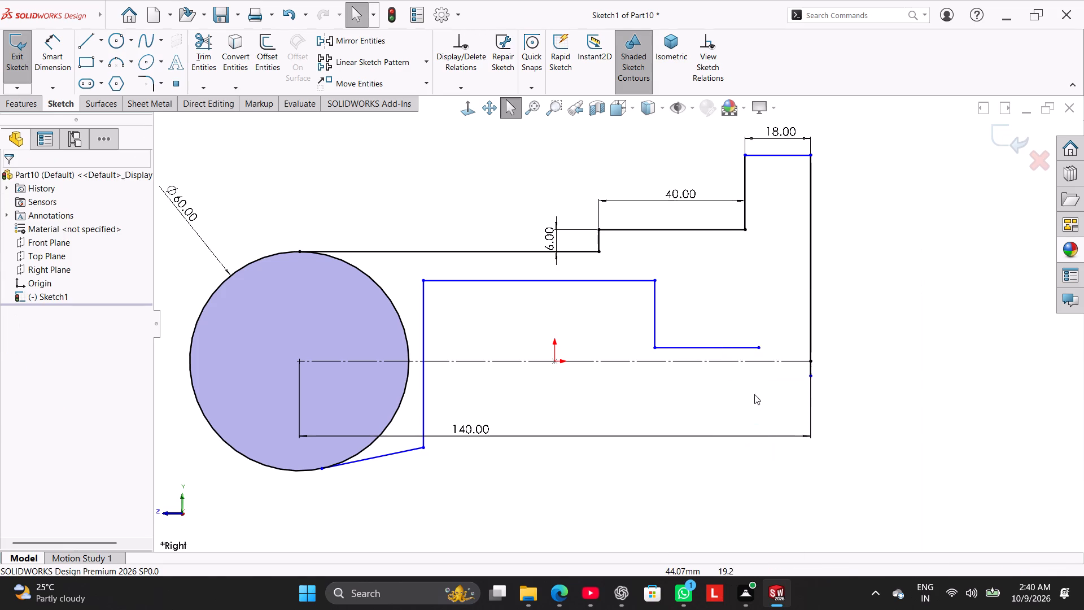
Draw a 40 mm vertical line down from the step's corner and an 18 mm horizontal line closing the upright section at its bottom.
{"action": "left_click", "coordinate": [90, 37]}
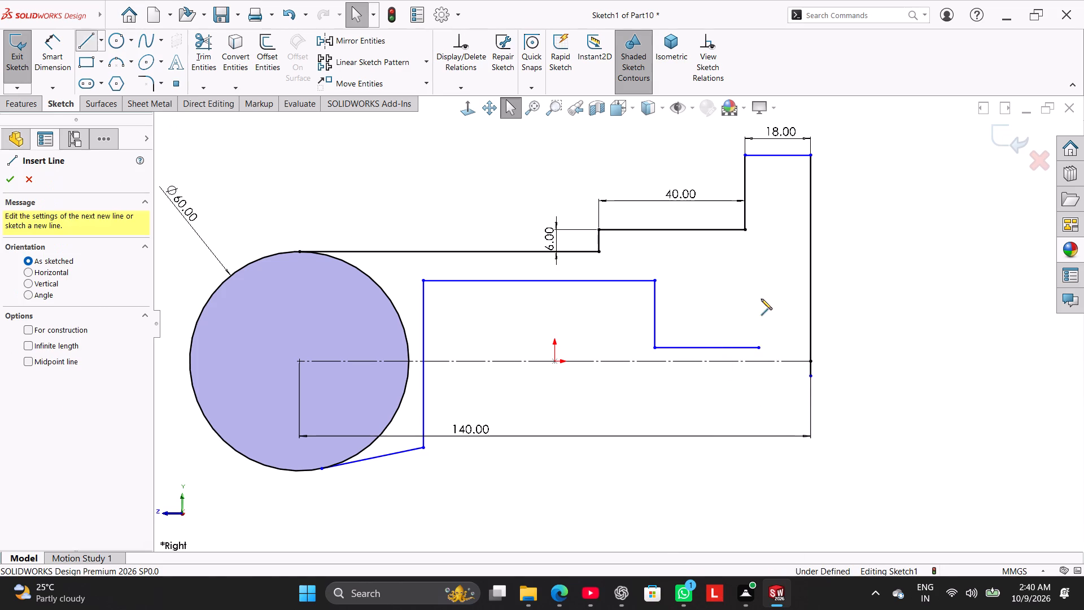
{"action": "left_click", "coordinate": [742, 230]}
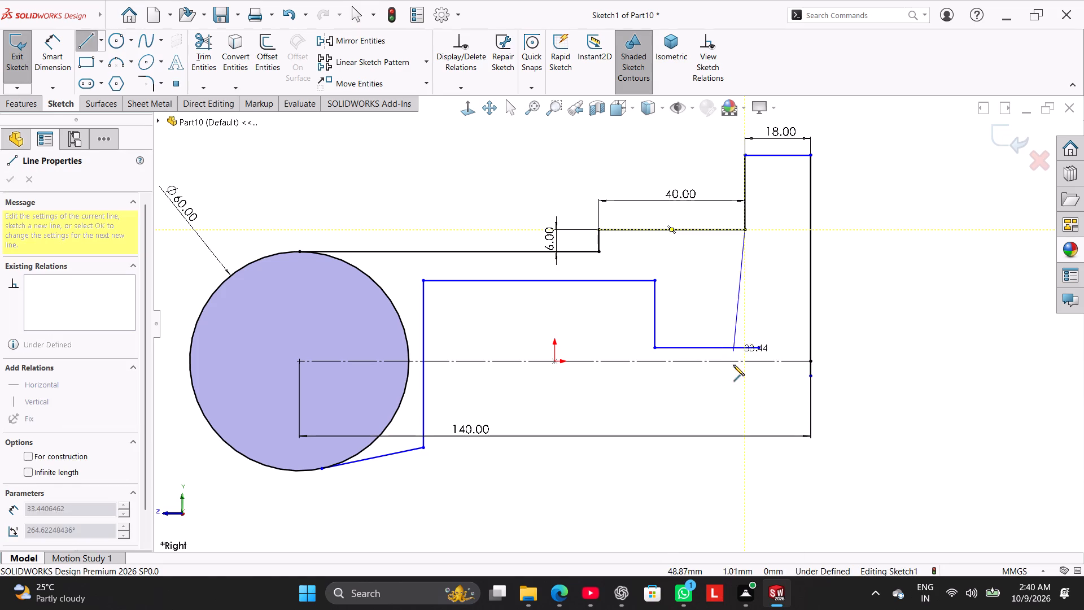
{"action": "left_click", "coordinate": [745, 377]}
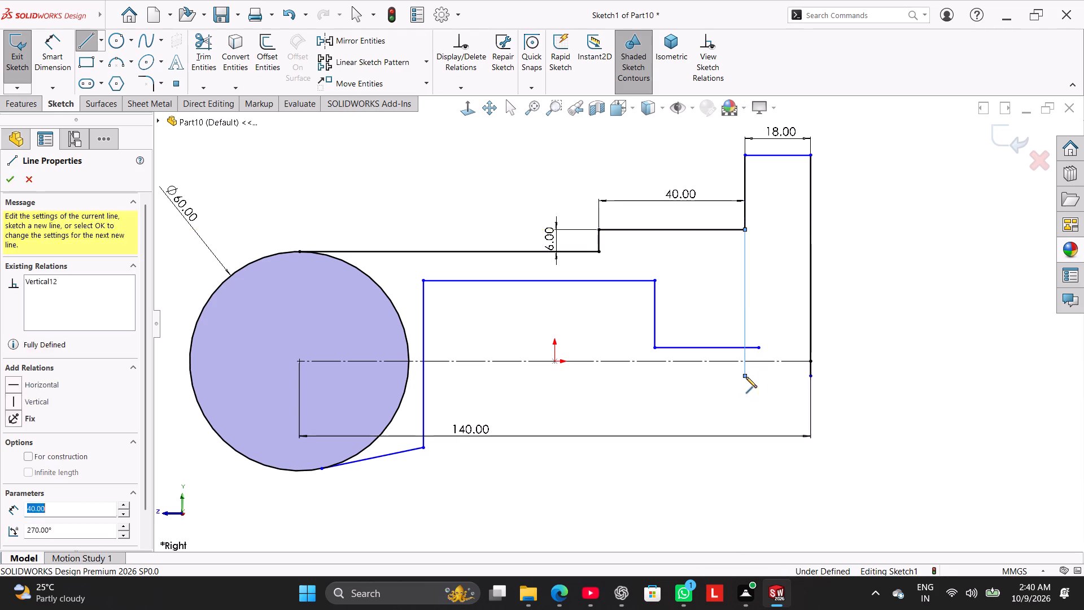
{"action": "left_click", "coordinate": [810, 377]}
{"action": "right_click", "coordinate": [889, 266]}
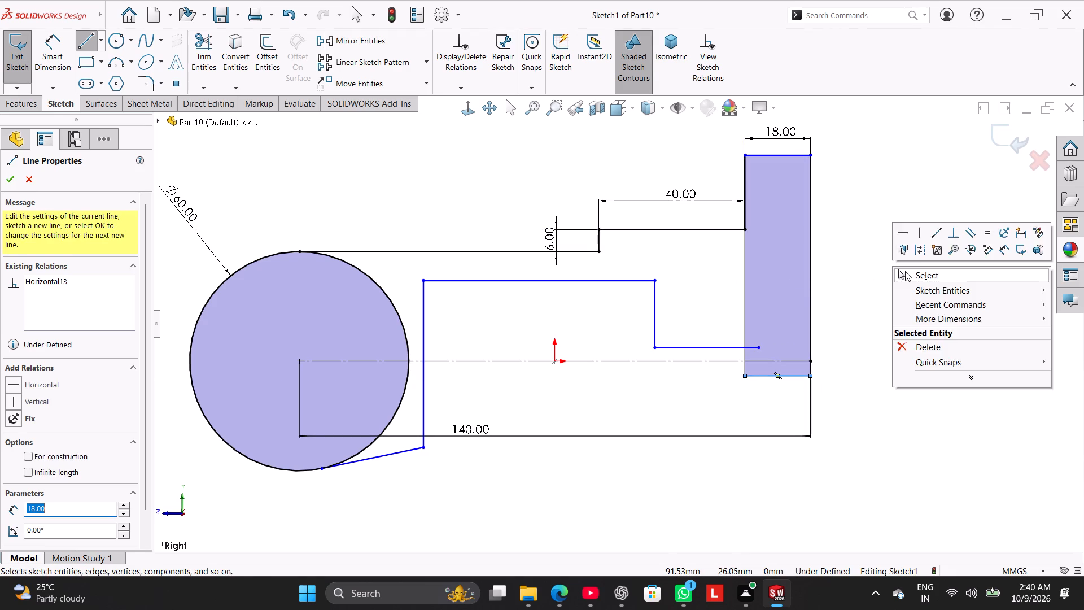
{"action": "left_click", "coordinate": [906, 271]}
Dimension the inner vertical line below the step's corner at 40 mm.
{"action": "left_click", "coordinate": [55, 50]}
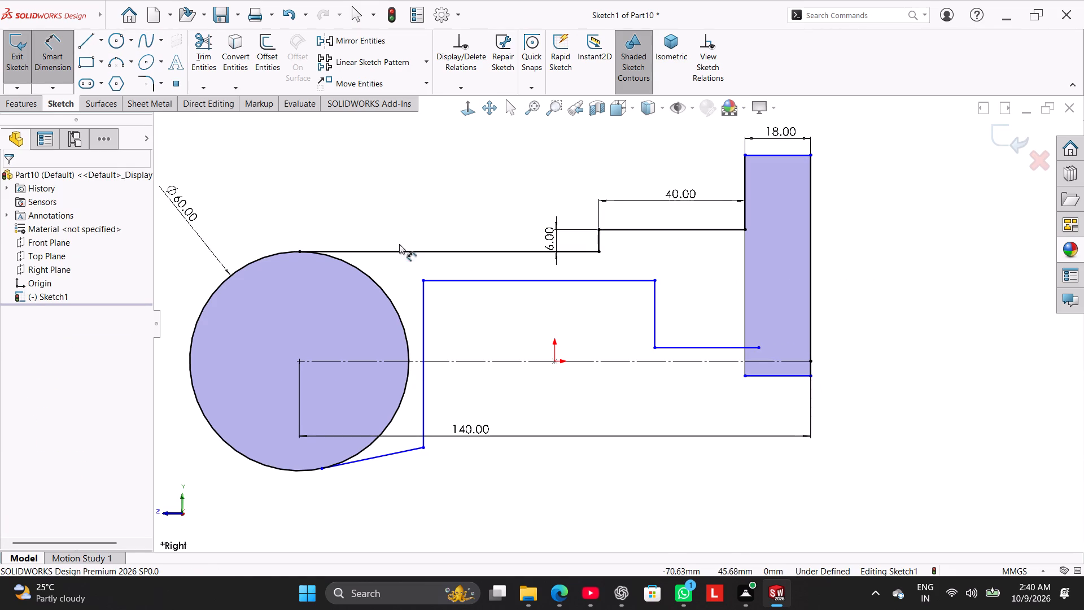
{"action": "left_click", "coordinate": [744, 305]}
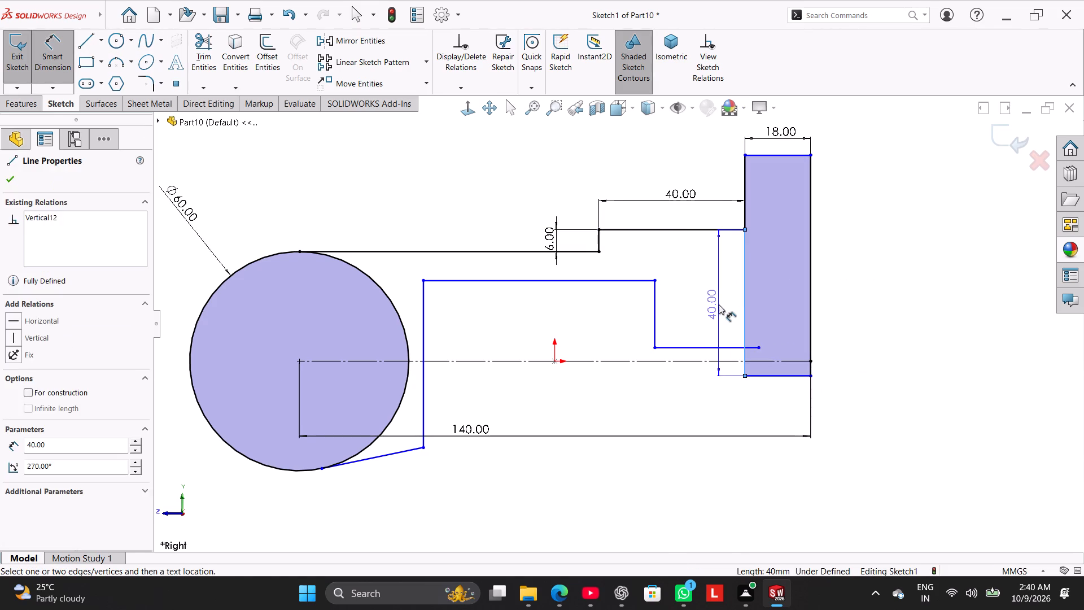
{"action": "left_click", "coordinate": [719, 304]}
{"action": "left_click", "coordinate": [734, 228]}
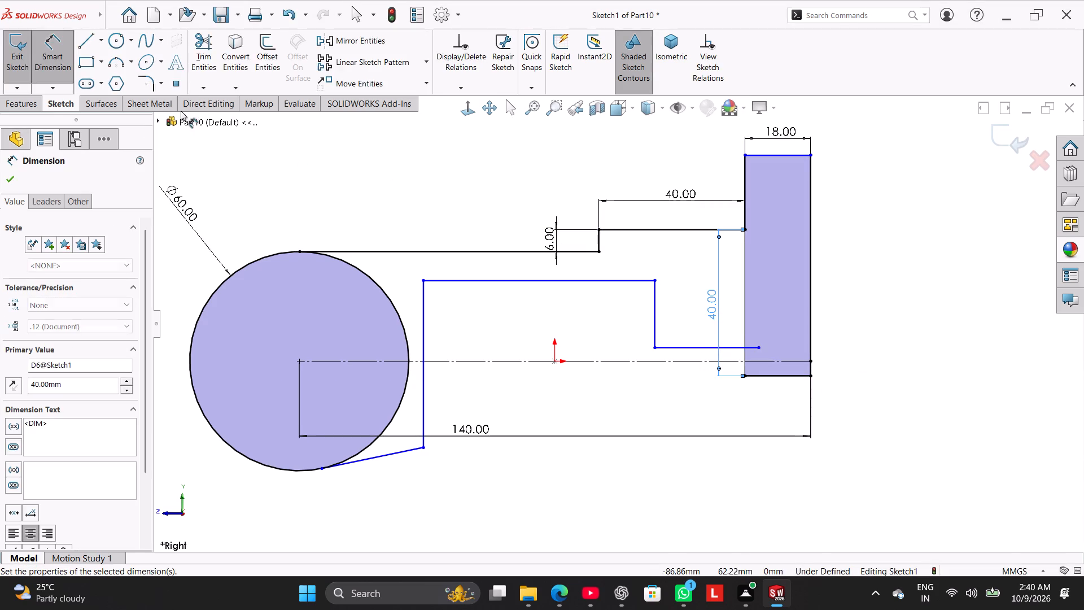
Dimension the upright section's outer vertical line at 80 mm, placing the dimension outside the profile.
{"action": "left_click", "coordinate": [813, 210]}
{"action": "left_click", "coordinate": [839, 245]}
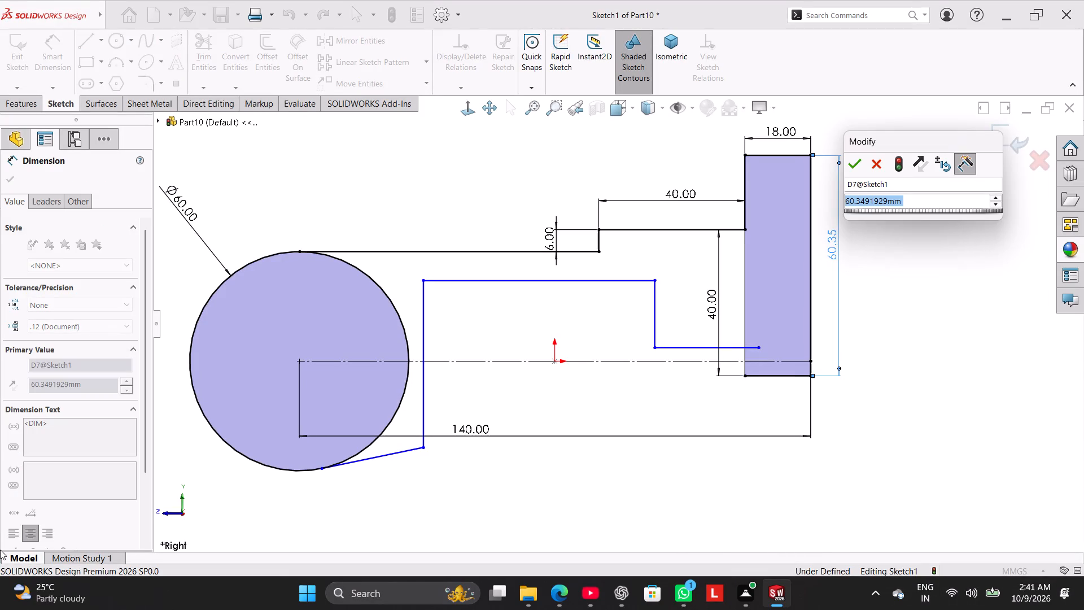
{"action": "type", "text": "80"}
{"action": "key", "text": "Return"}
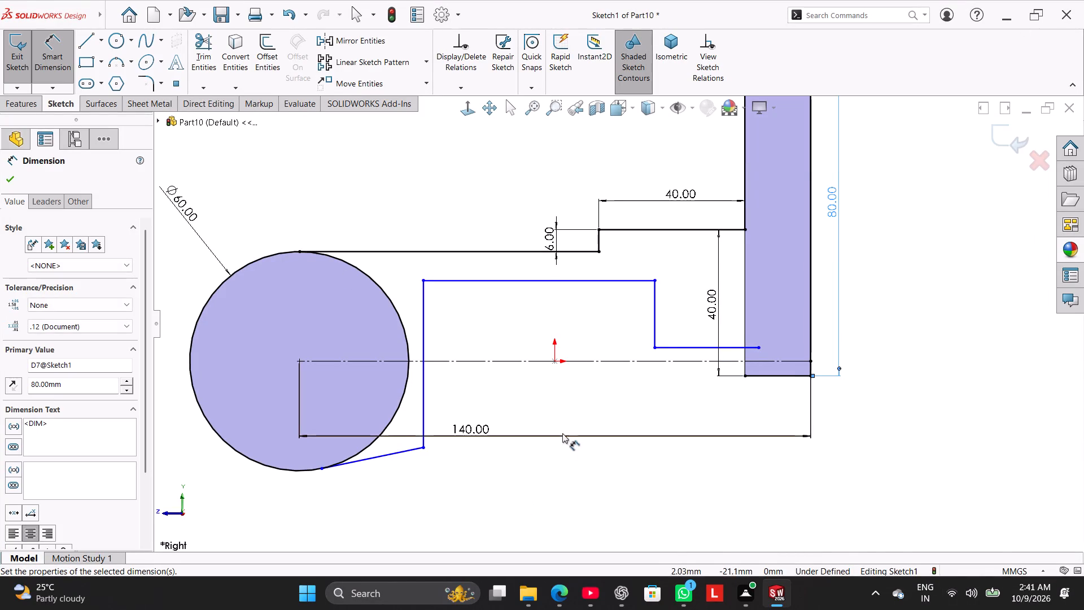
{"action": "scroll", "coordinate": [728, 343], "scroll_direction": "up", "scroll_amount": 2}
{"action": "right_click_drag", "start_coordinate": [857, 217], "coordinate": [865, 198]}
{"action": "right_click", "coordinate": [891, 213]}
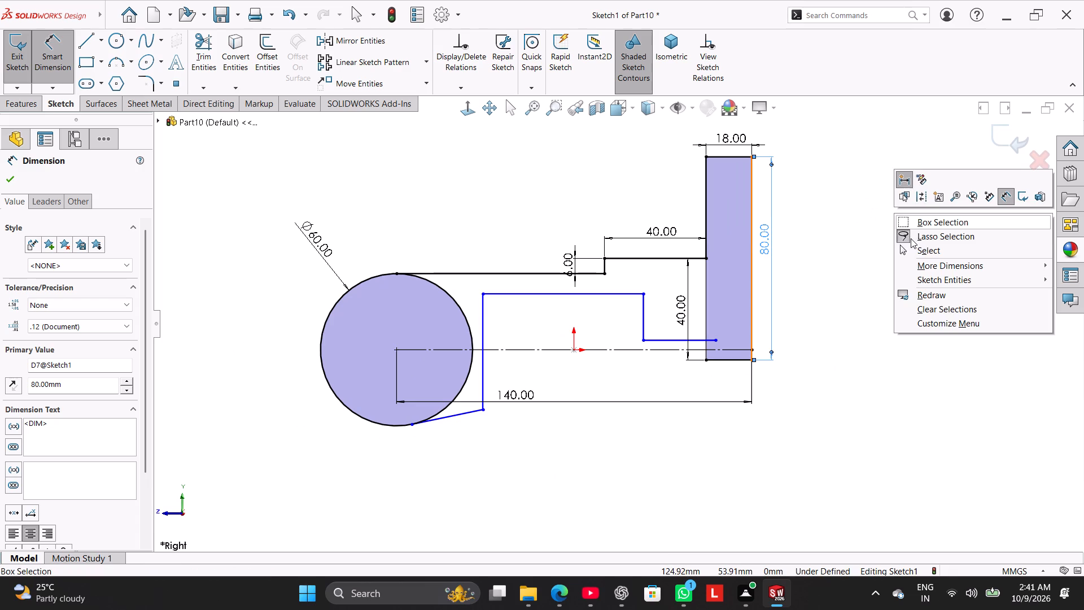
{"action": "left_click", "coordinate": [915, 256]}
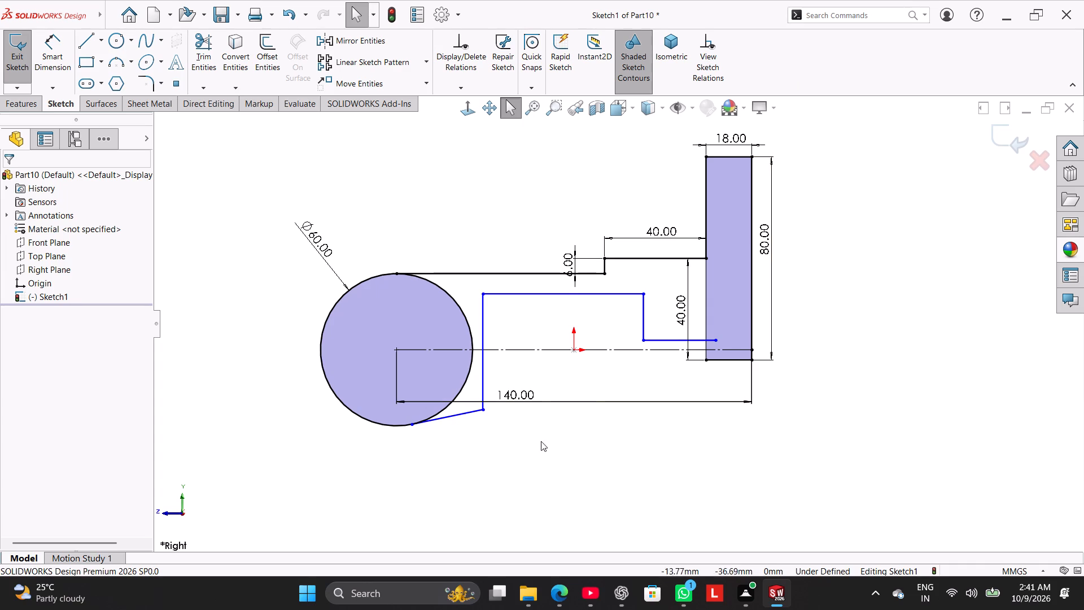
Draw a line from the 40 mm step's corner to the free end of the inner profile's short horizontal line and make it vertical.
{"action": "left_click", "coordinate": [82, 40]}
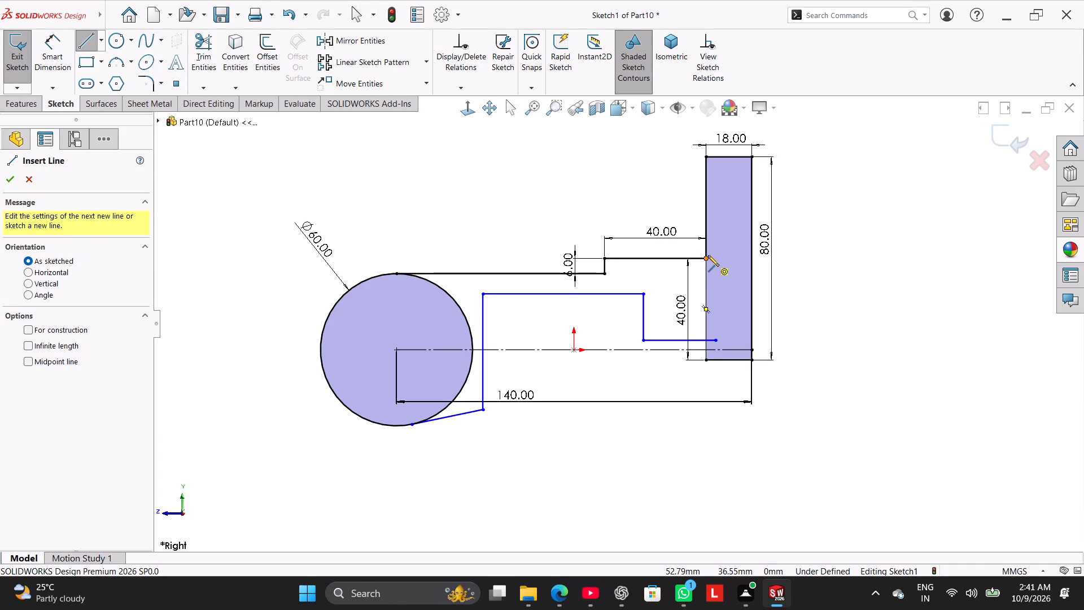
{"action": "left_click", "coordinate": [707, 256]}
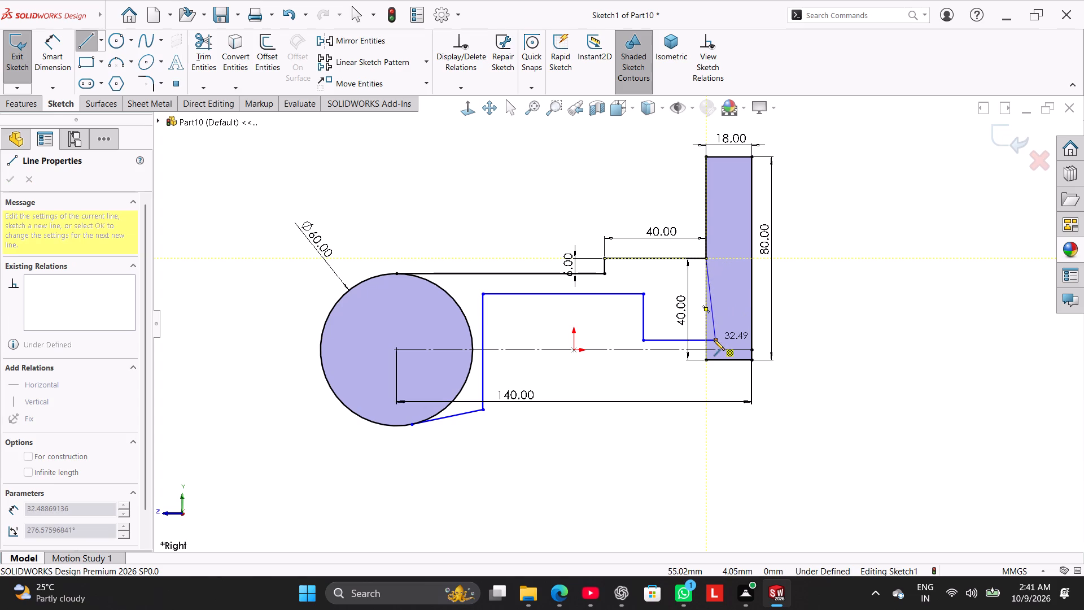
{"action": "left_click", "coordinate": [714, 339]}
{"action": "right_click", "coordinate": [831, 226]}
{"action": "left_click", "coordinate": [853, 233]}
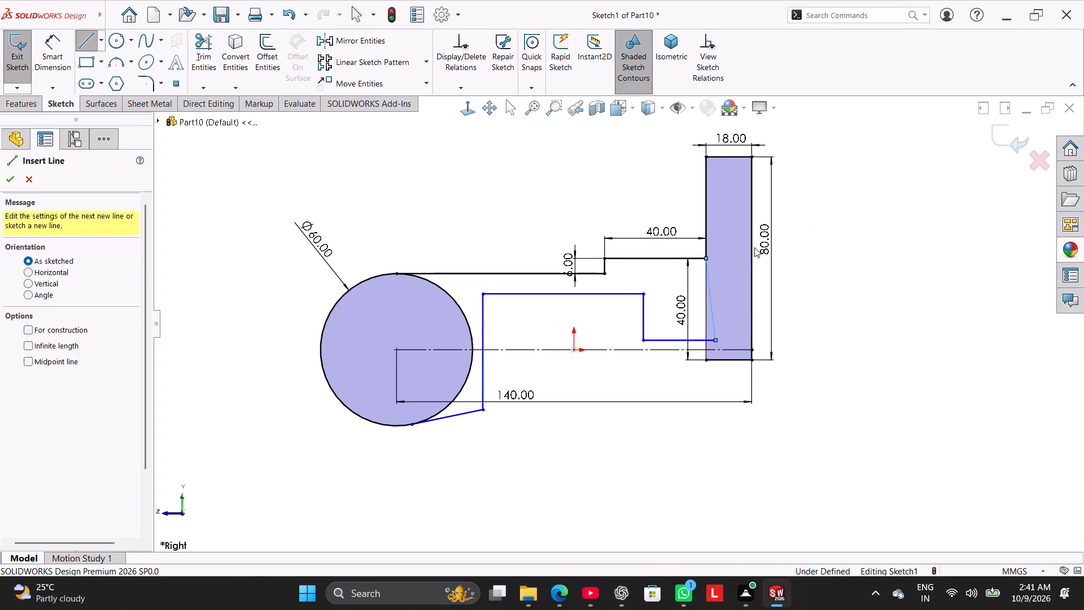
{"action": "right_click", "coordinate": [712, 297]}
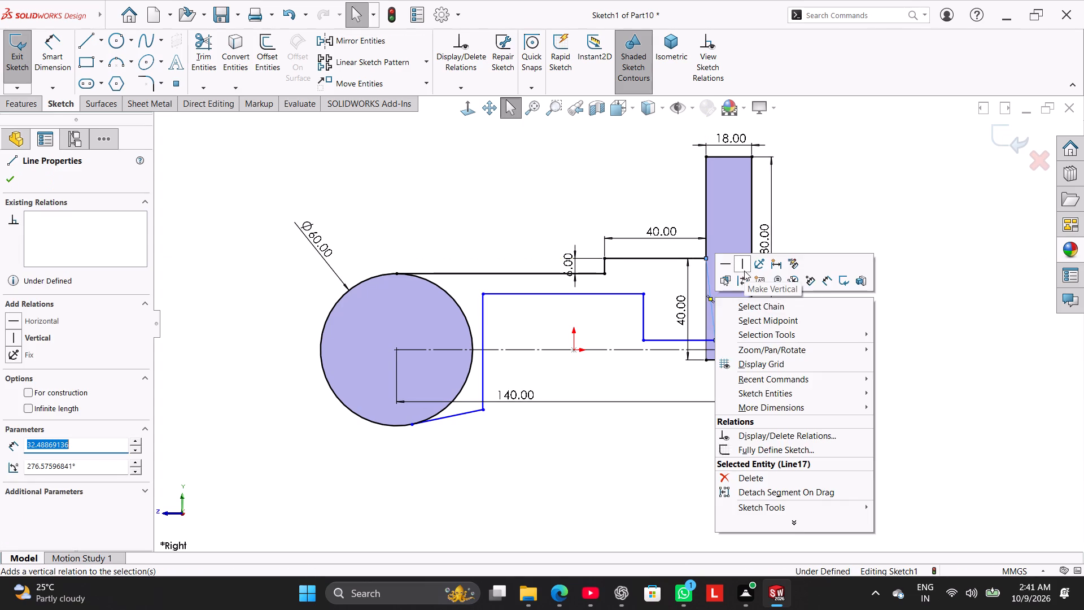
{"action": "left_click", "coordinate": [744, 264]}
{"action": "left_click", "coordinate": [831, 264]}
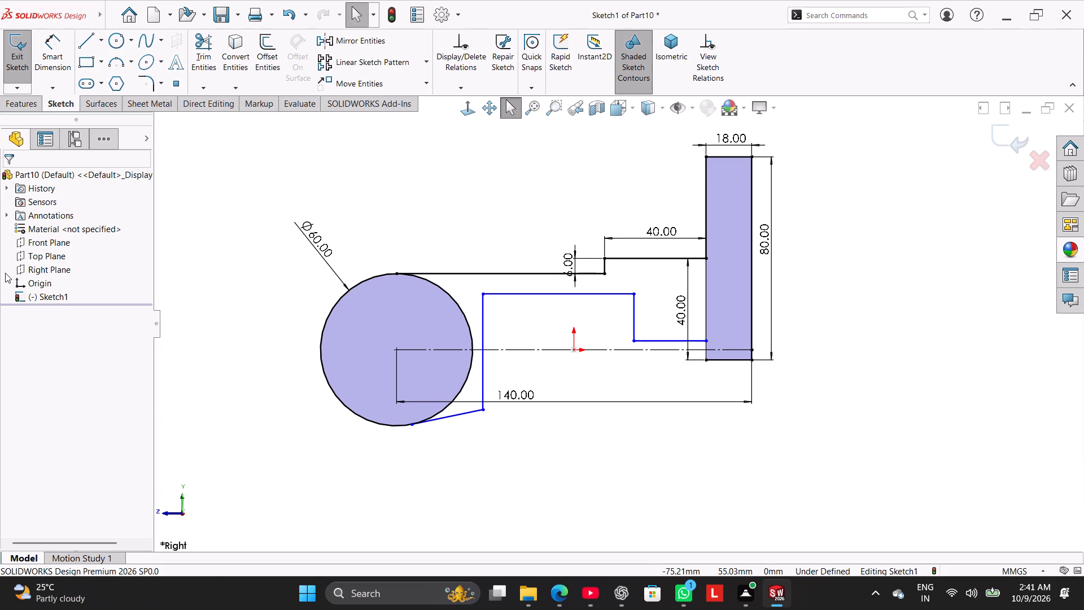
Dimension the distance between the arm's upper horizontal line and the inner profile's long horizontal line at 12 mm.
{"action": "scroll", "coordinate": [5, 273], "scroll_direction": "up", "scroll_amount": 1}
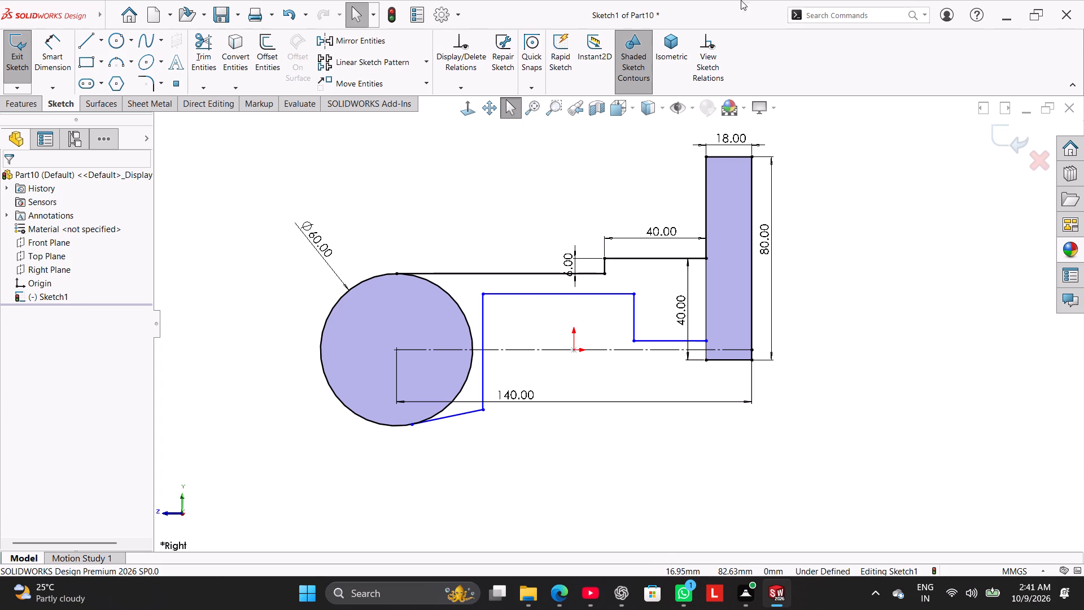
{"action": "left_click", "coordinate": [40, 45]}
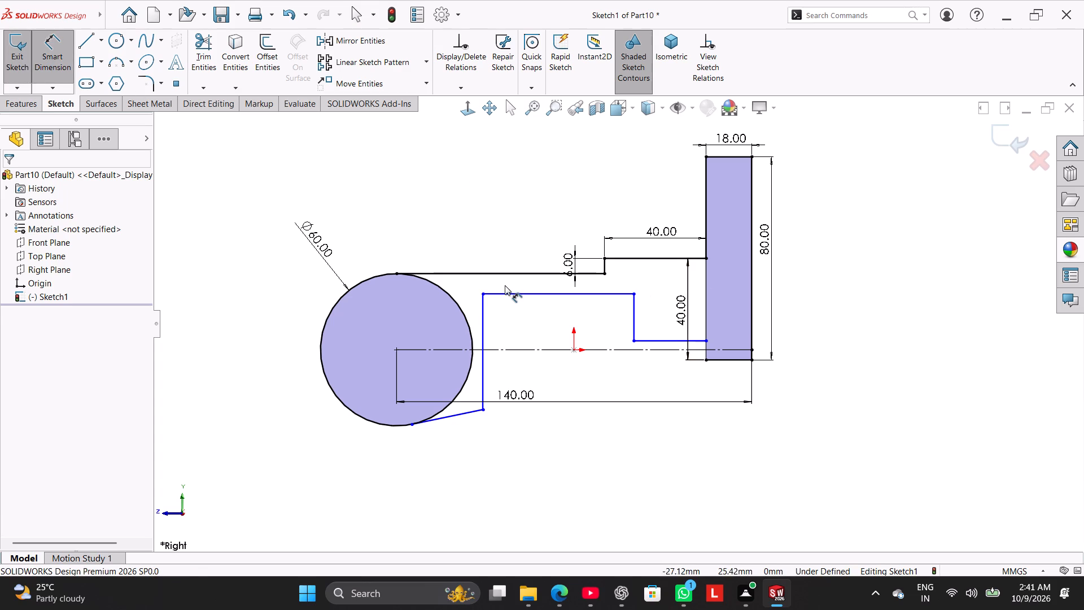
{"action": "left_click", "coordinate": [526, 271]}
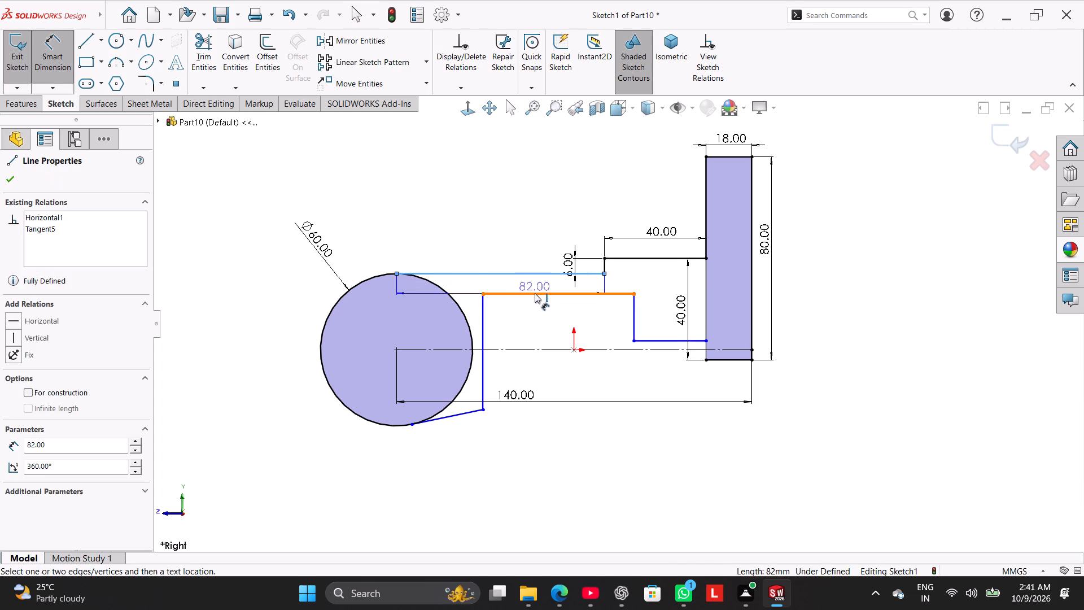
{"action": "left_click", "coordinate": [535, 293]}
{"action": "left_click", "coordinate": [539, 249]}
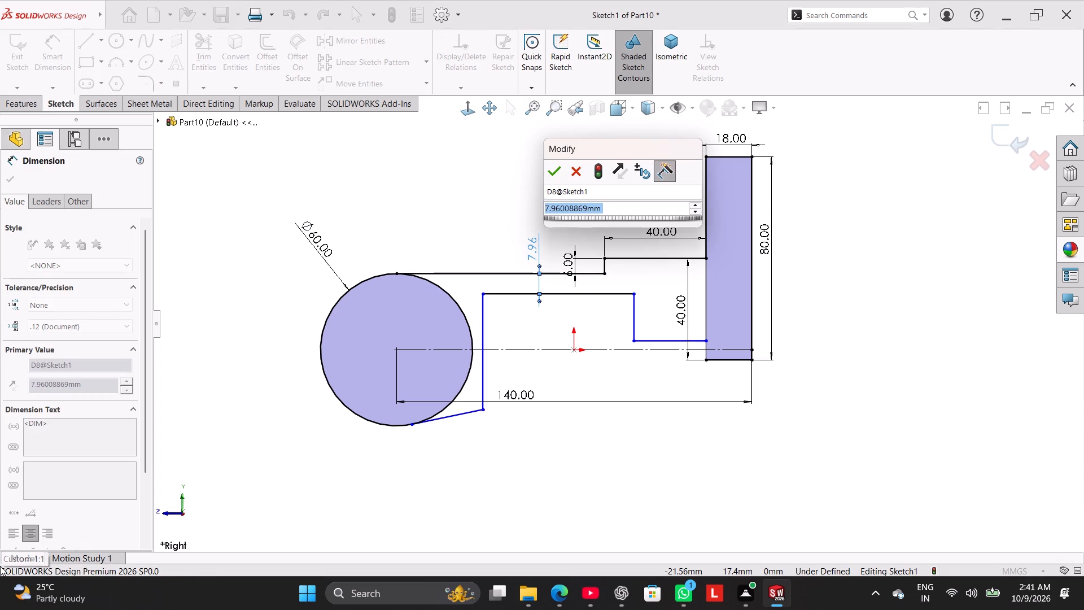
{"action": "type", "text": "12"}
{"action": "key", "text": "Return"}
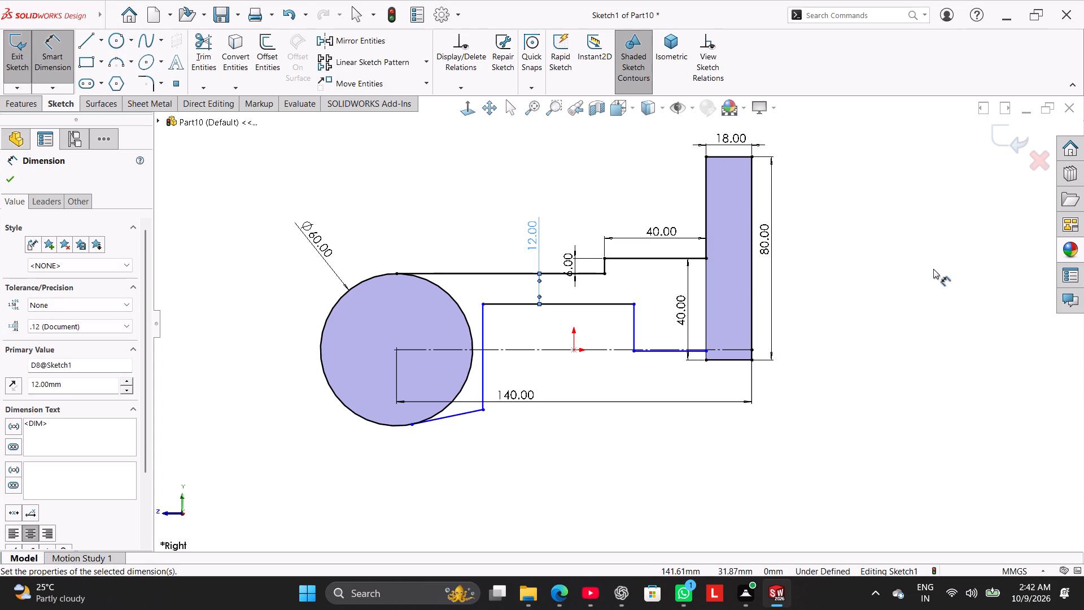
{"action": "left_click", "coordinate": [908, 284]}
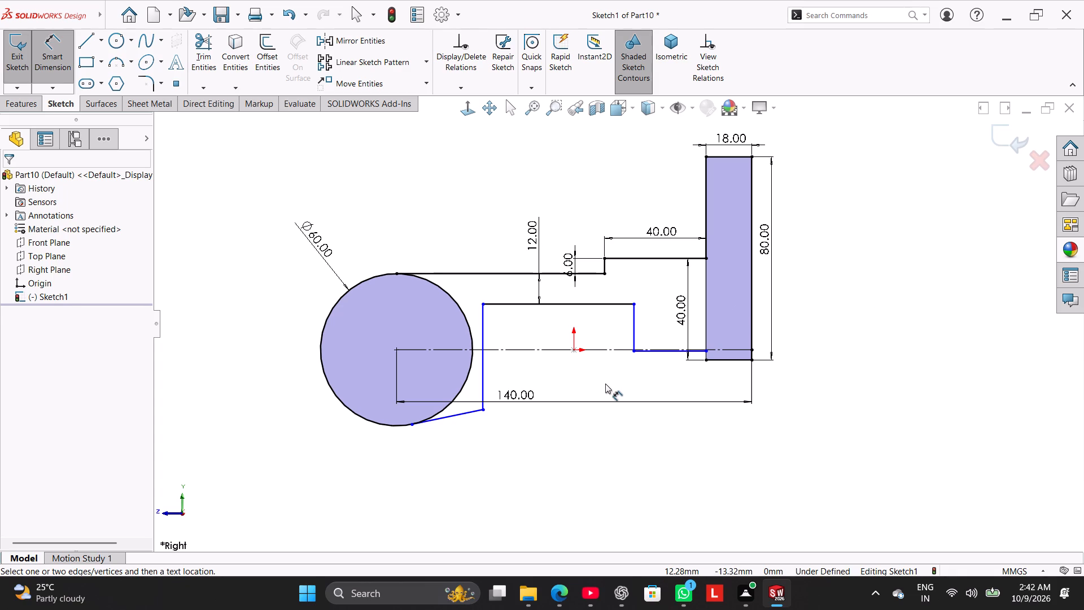
Dimension the distance between the upright's inner vertical line and the inner profile's nearest vertical line at 18 mm.
{"action": "left_click", "coordinate": [704, 333]}
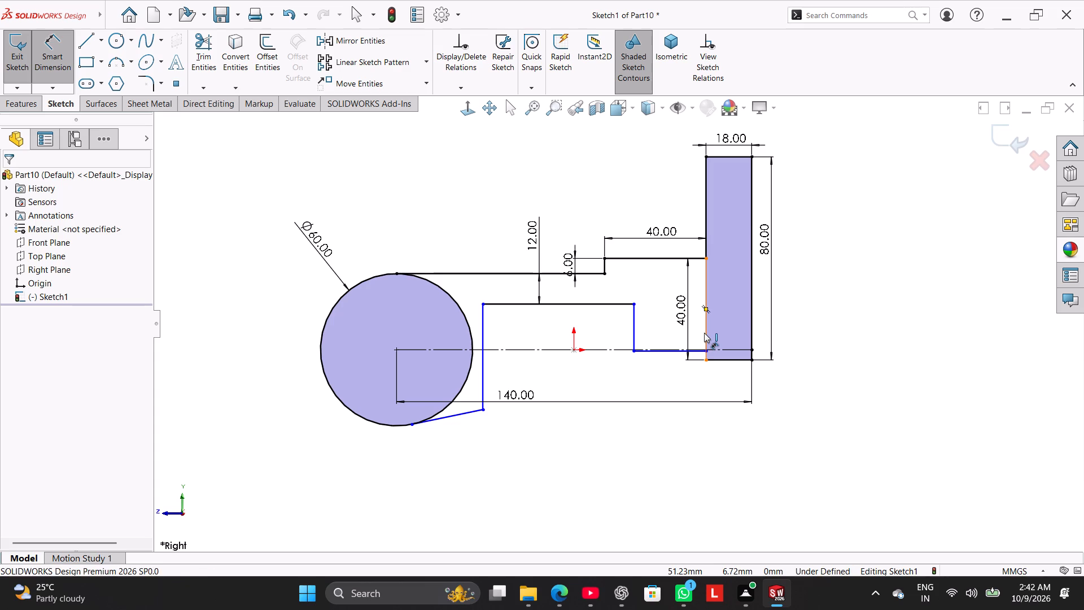
{"action": "left_click", "coordinate": [631, 329]}
{"action": "left_click", "coordinate": [662, 383]}
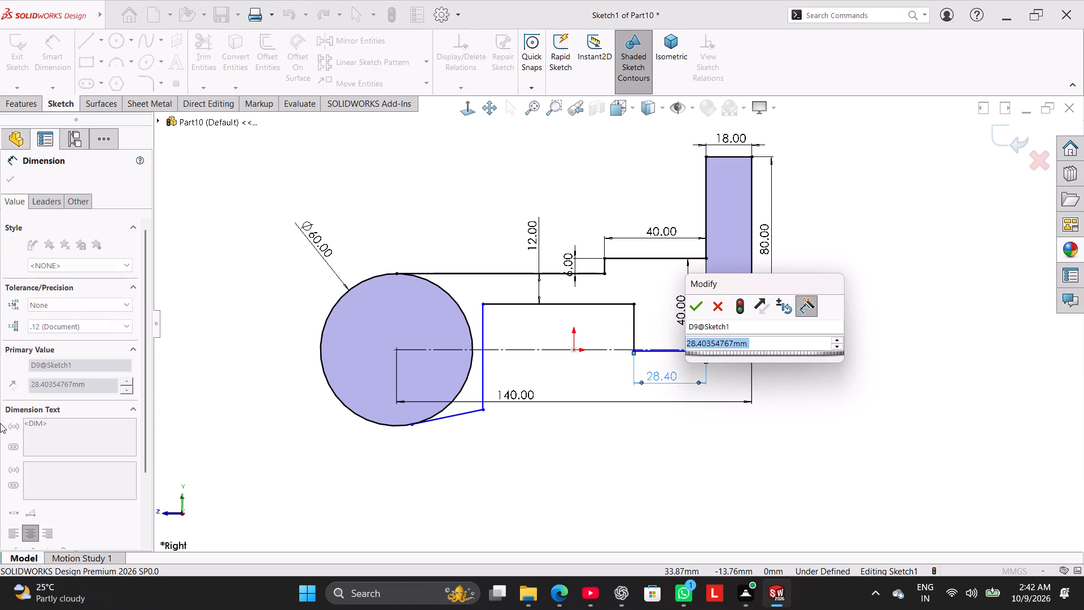
{"action": "key", "text": "0"}
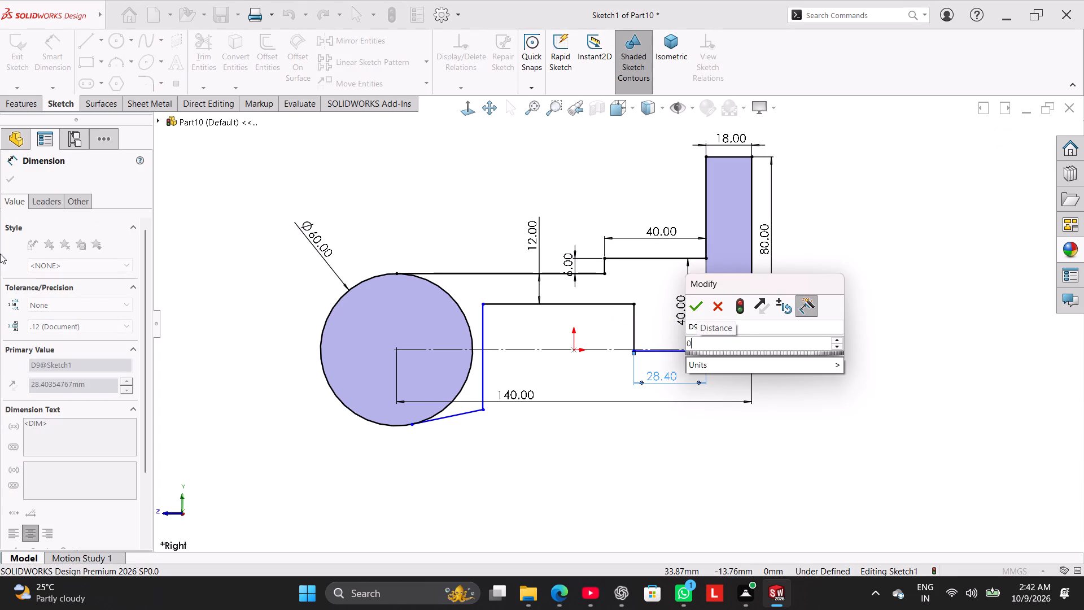
{"action": "key", "text": "BackSpace"}
{"action": "type", "text": "18"}
{"action": "key", "text": "Return"}
{"action": "right_click", "coordinate": [934, 290]}
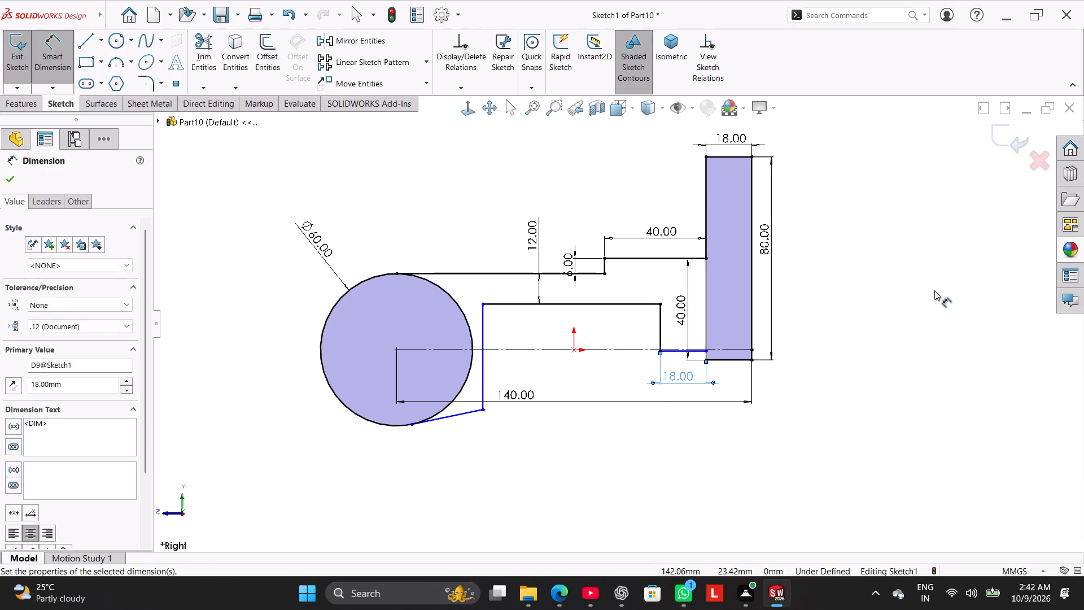
{"action": "left_click", "coordinate": [971, 325]}
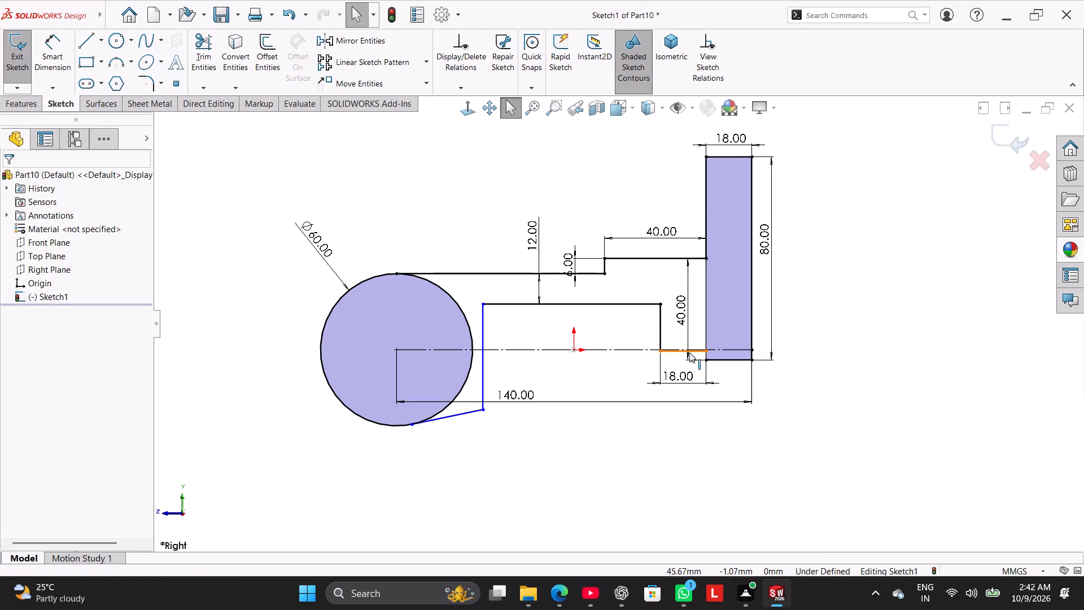
Move the inner profile's 18 mm horizontal line below the upright's bottom line and make the two lines collinear.
{"action": "left_click_drag", "start_coordinate": [684, 350], "coordinate": [684, 371]}
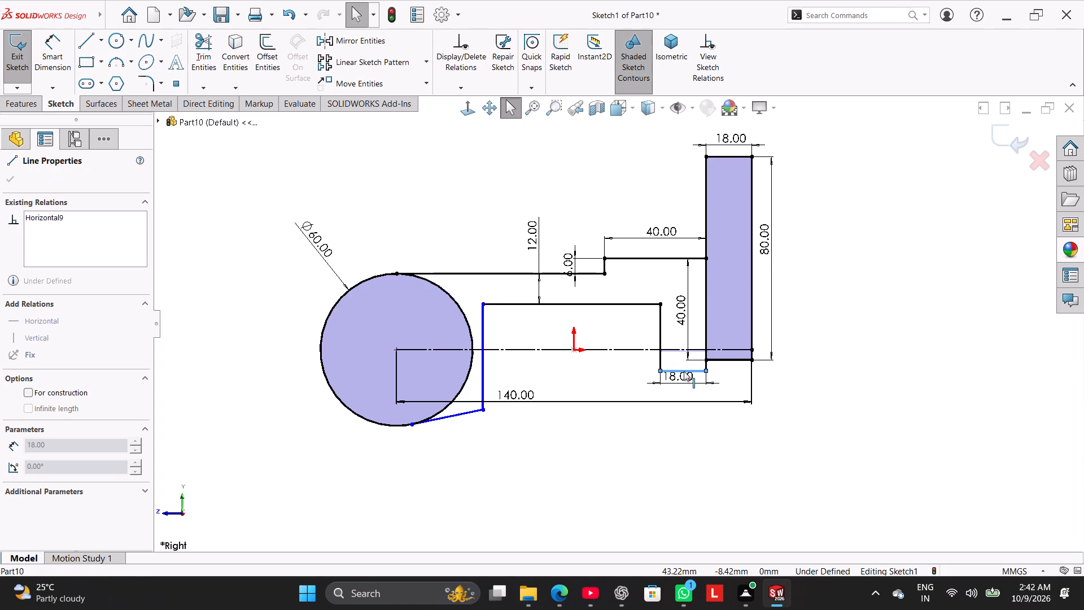
{"action": "left_click_drag", "start_coordinate": [684, 371], "coordinate": [682, 361]}
{"action": "left_click", "coordinate": [873, 384]}
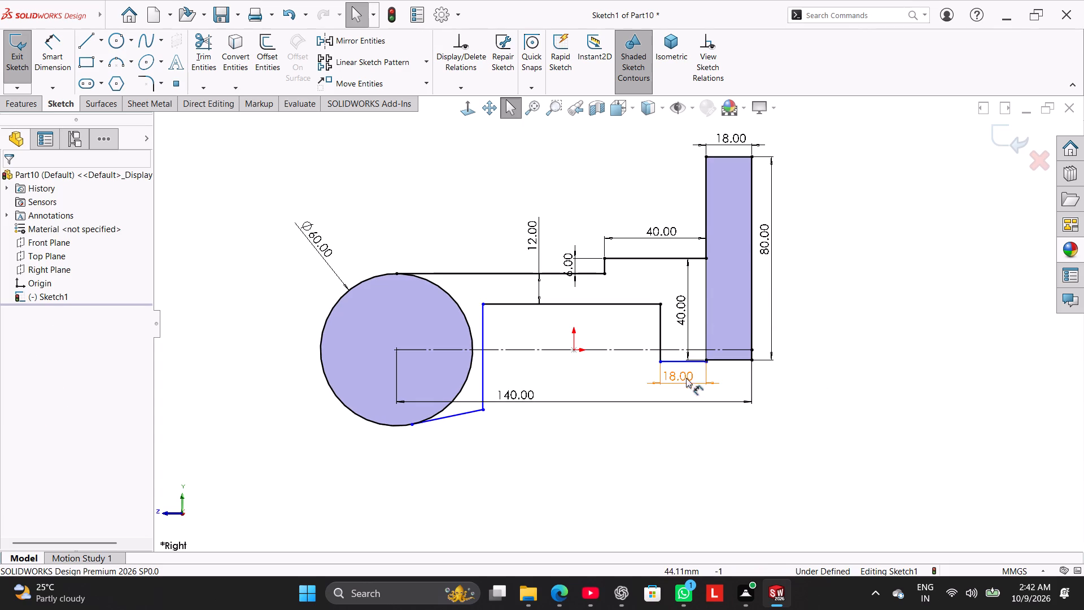
{"action": "scroll", "coordinate": [686, 365], "scroll_direction": "down", "scroll_amount": 5}
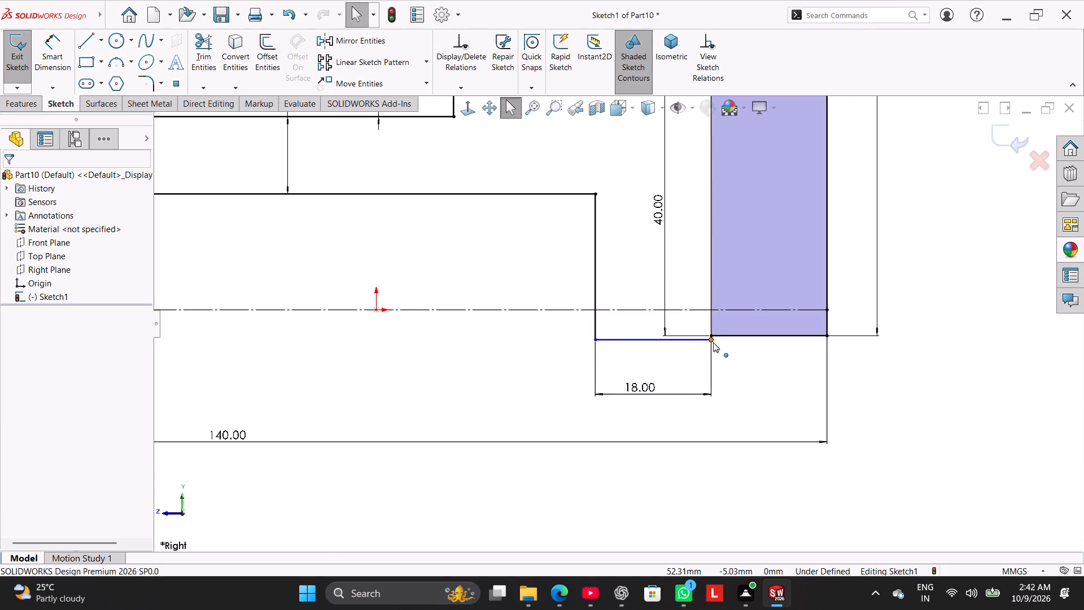
{"action": "scroll", "coordinate": [713, 342], "scroll_direction": "up", "scroll_amount": 3}
{"action": "left_click_drag", "start_coordinate": [657, 334], "coordinate": [655, 373]}
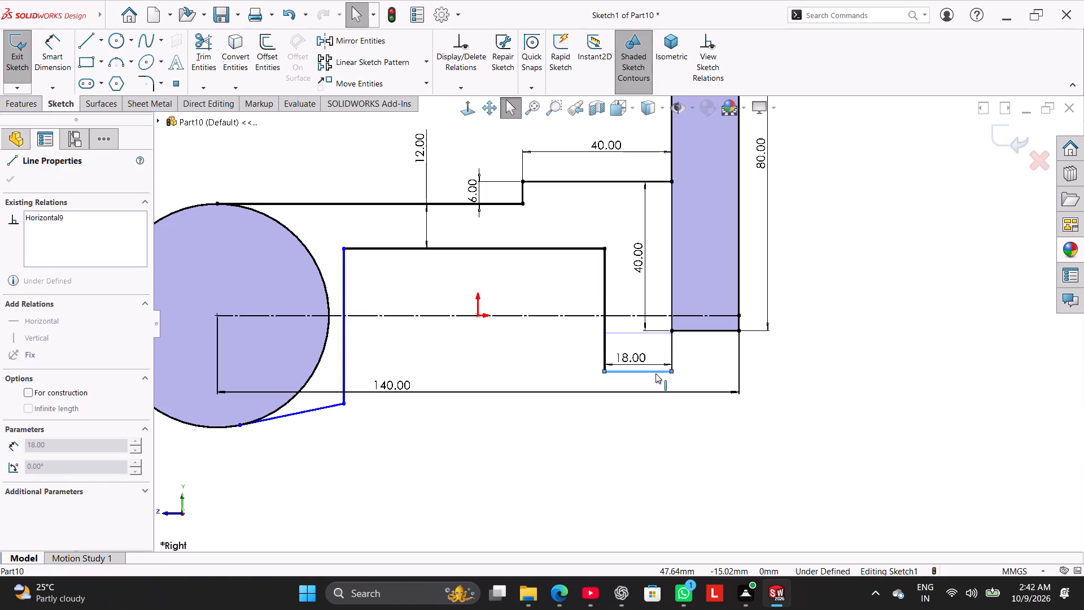
{"action": "left_click_drag", "start_coordinate": [655, 373], "coordinate": [652, 385]}
{"action": "left_click", "coordinate": [641, 424]}
{"action": "left_click", "coordinate": [655, 386], "text": "ctrl"}
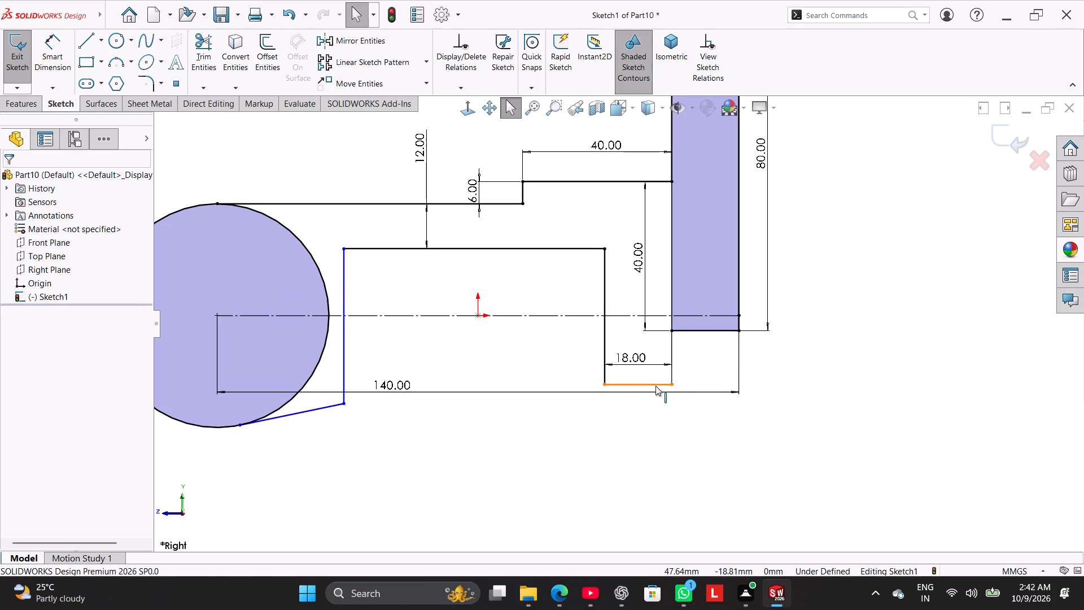
{"action": "left_click", "coordinate": [701, 333], "text": "ctrl"}
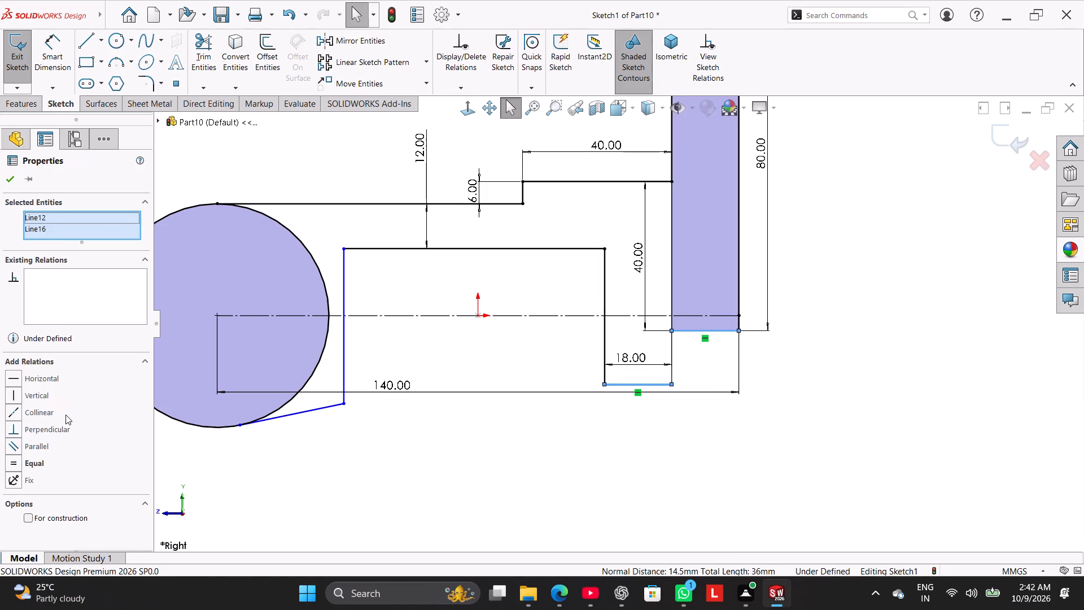
{"action": "left_click", "coordinate": [41, 415]}
{"action": "left_click", "coordinate": [448, 463]}
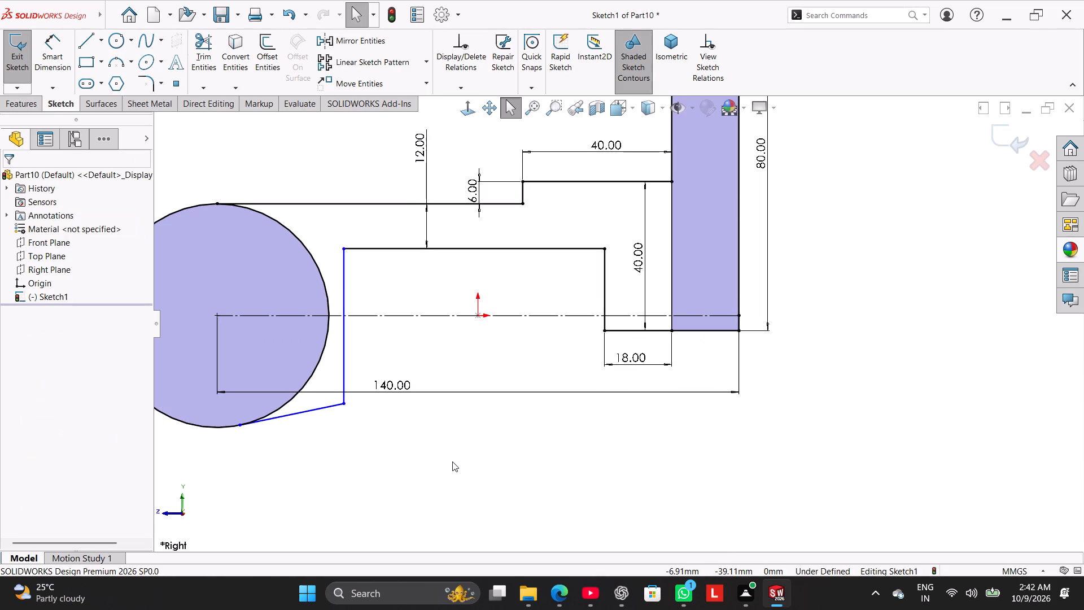
Dimension the inner profile's long horizontal line at 60 mm, placing the dimension below the profile.
{"action": "scroll", "coordinate": [457, 454], "scroll_direction": "up", "scroll_amount": 3}
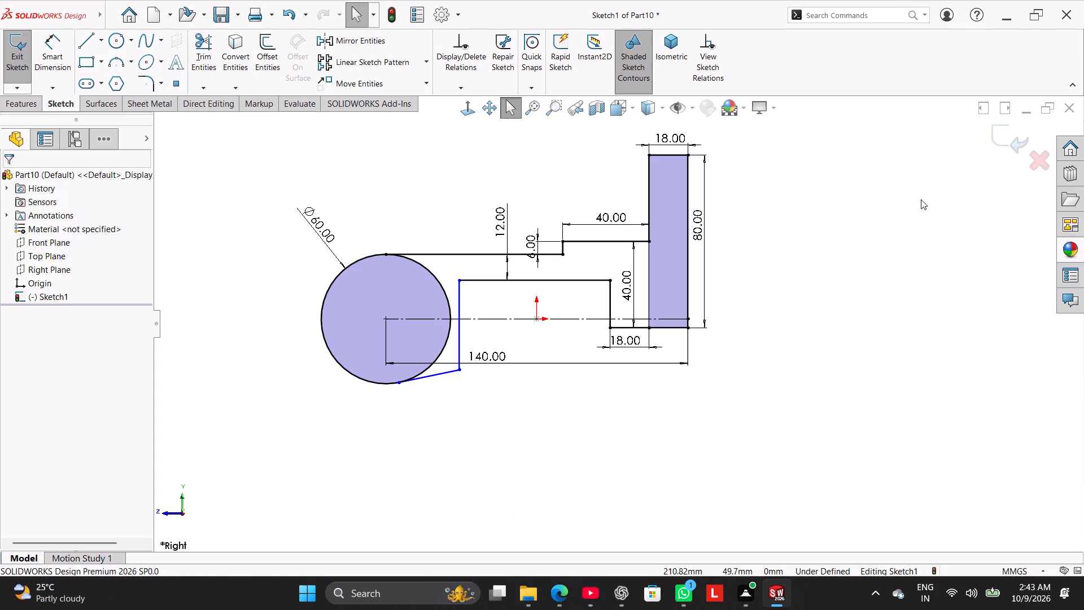
{"action": "left_click", "coordinate": [65, 53]}
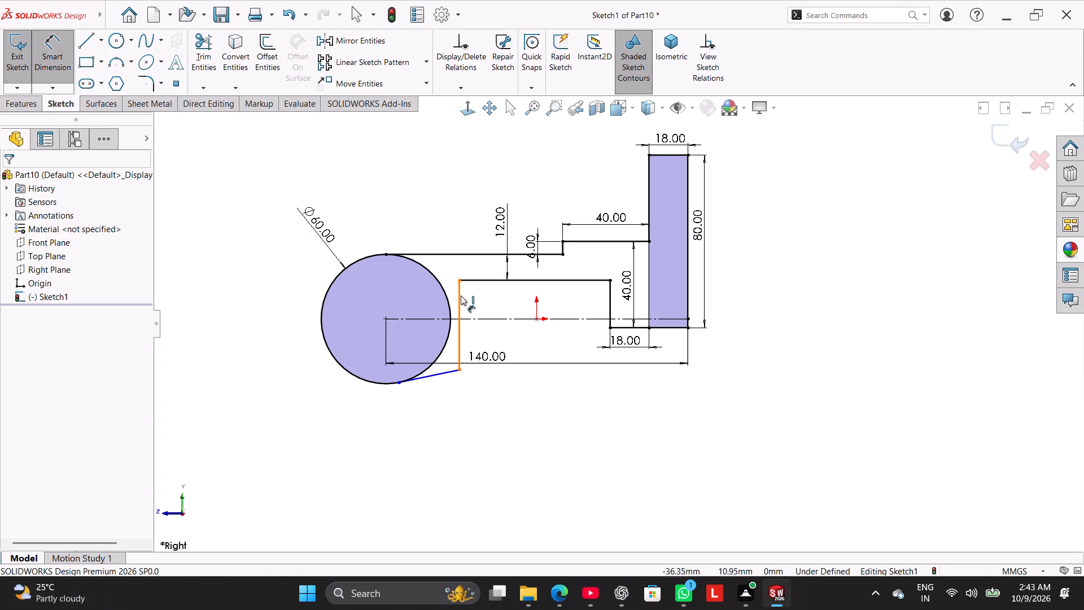
{"action": "left_click", "coordinate": [501, 278]}
{"action": "left_click", "coordinate": [540, 399]}
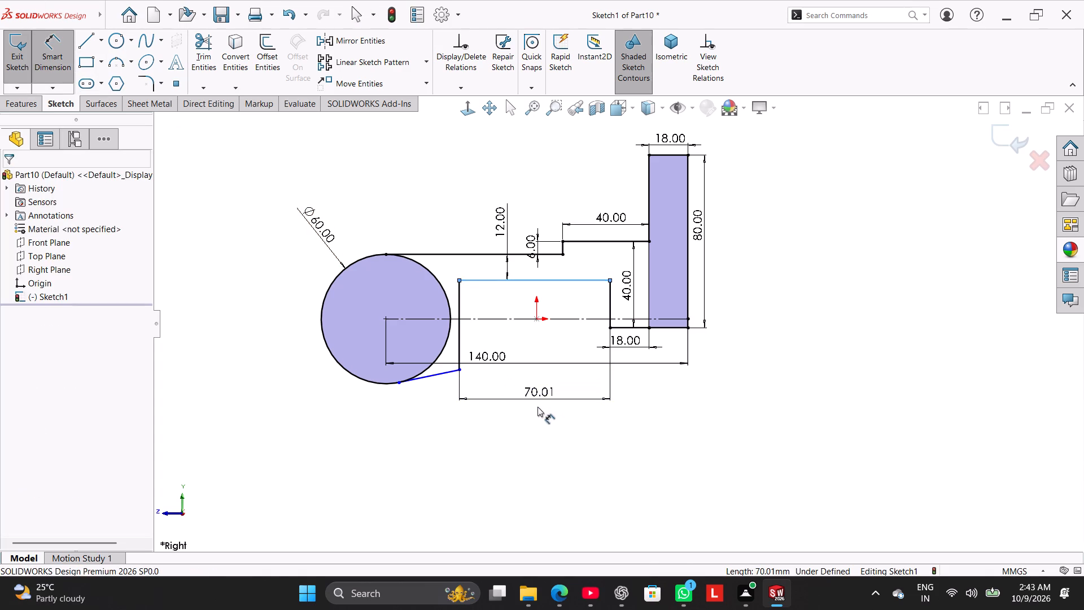
{"action": "key", "text": "6"}
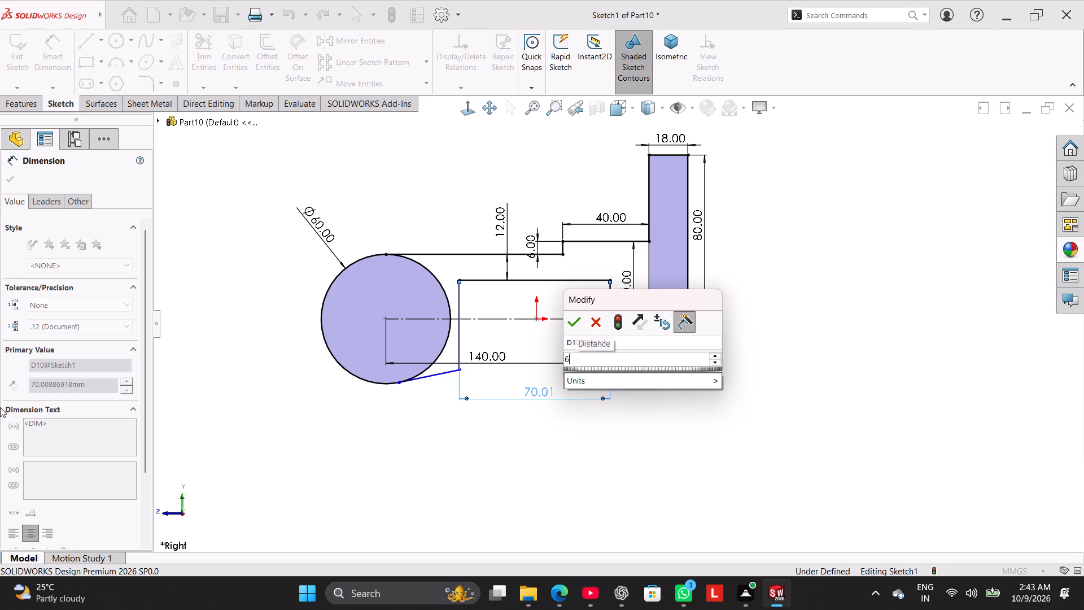
{"action": "key", "text": "0"}
{"action": "key", "text": "Return"}
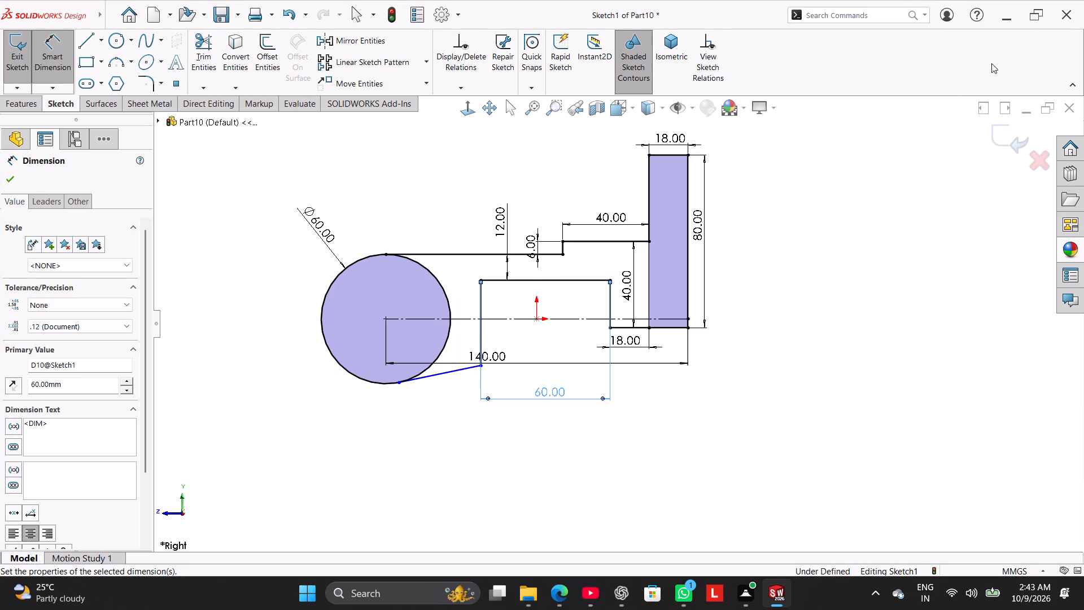
{"action": "right_click", "coordinate": [837, 198]}
{"action": "left_click", "coordinate": [883, 233]}
{"action": "left_click", "coordinate": [856, 233]}
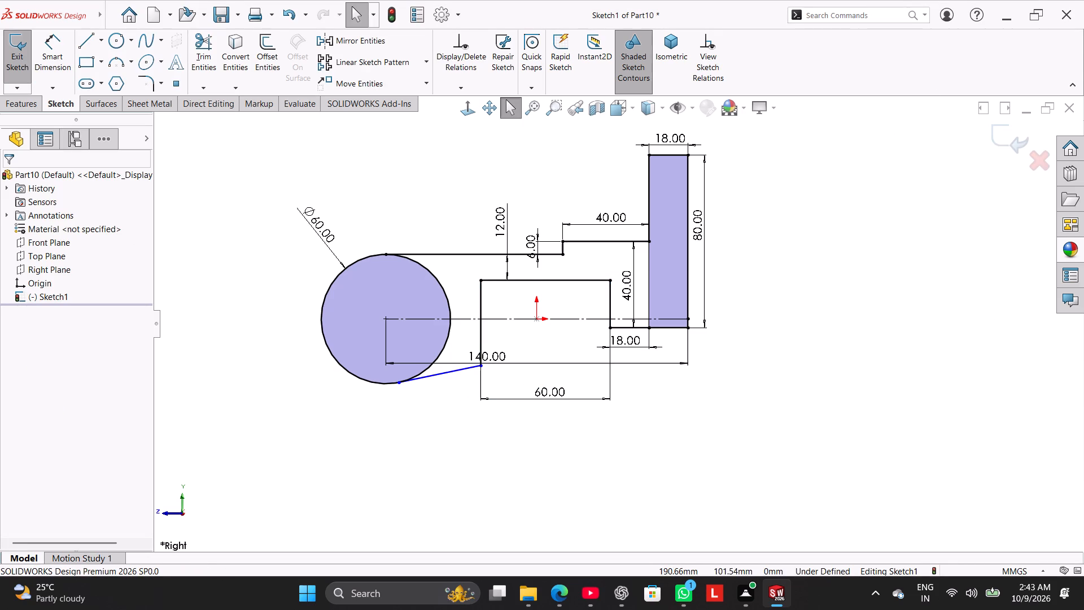
Move the shared endpoint of the inner vertical line and the slanted tangent line upward, shortening the vertical line.
{"action": "left_click_drag", "start_coordinate": [481, 369], "coordinate": [482, 348]}
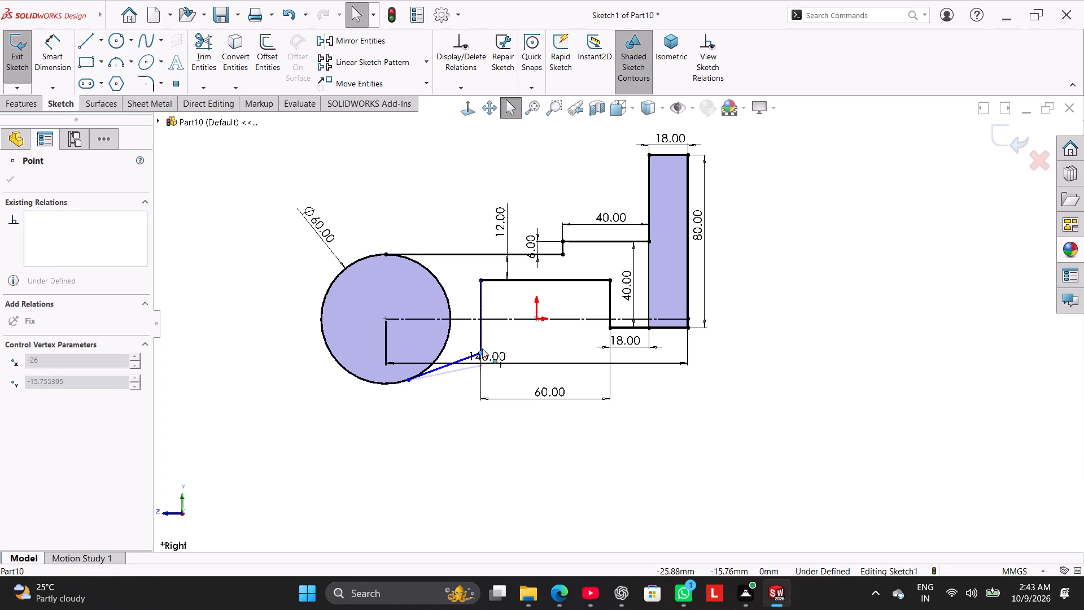
{"action": "left_click_drag", "start_coordinate": [482, 348], "coordinate": [483, 343]}
{"action": "left_click", "coordinate": [444, 416]}
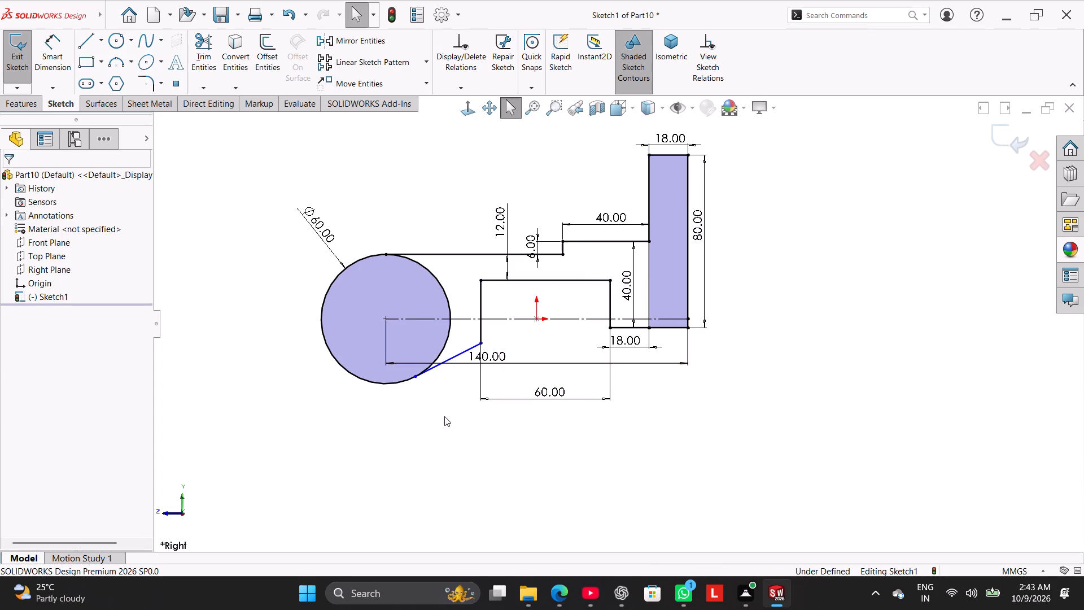
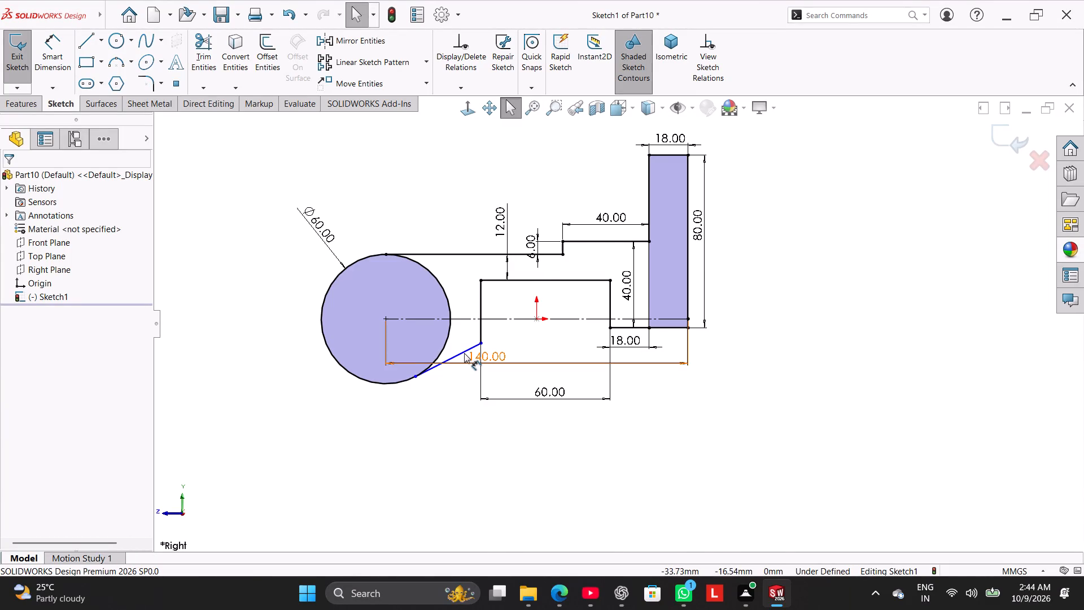
Delete the slanted line tangent to the 60 mm circle at the inner profile's lower edge.
{"action": "right_click", "coordinate": [463, 459]}
{"action": "left_click", "coordinate": [444, 467]}
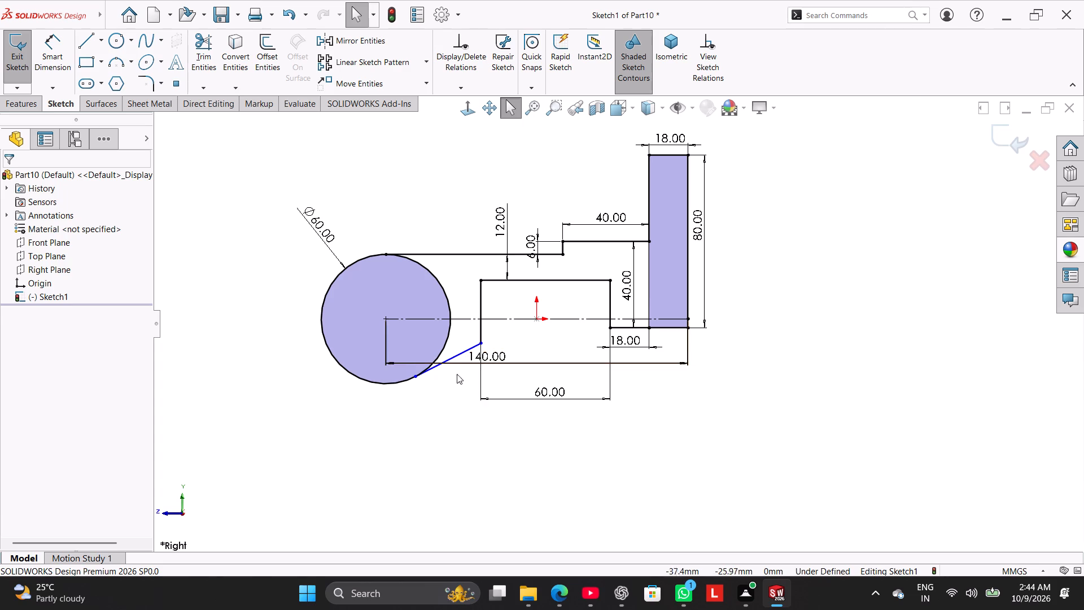
{"action": "scroll", "coordinate": [465, 367], "scroll_direction": "down", "scroll_amount": 3}
{"action": "left_click", "coordinate": [490, 334]}
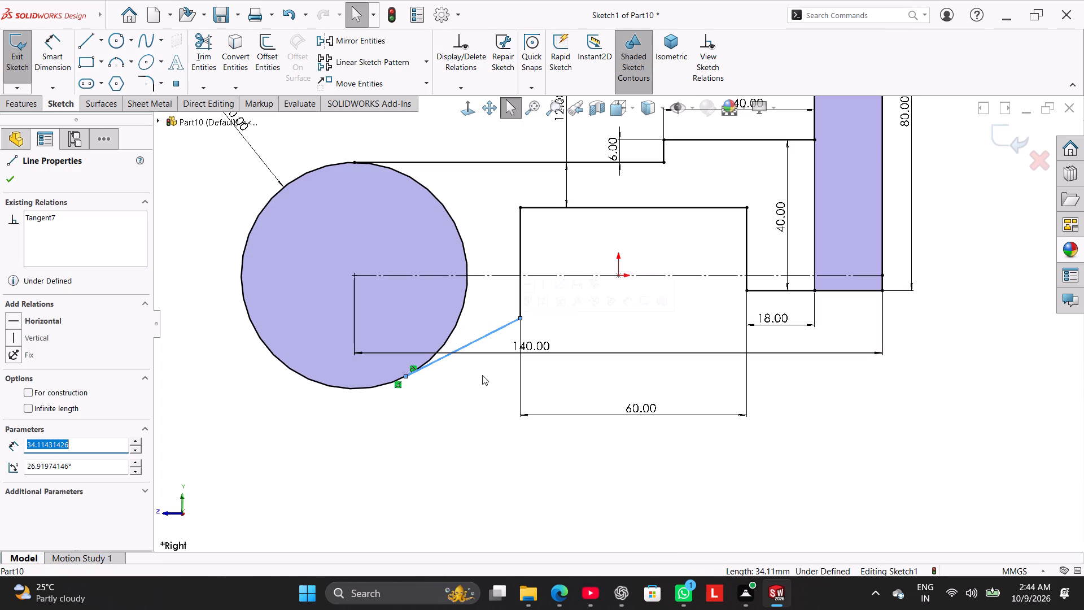
{"action": "right_click", "coordinate": [391, 454]}
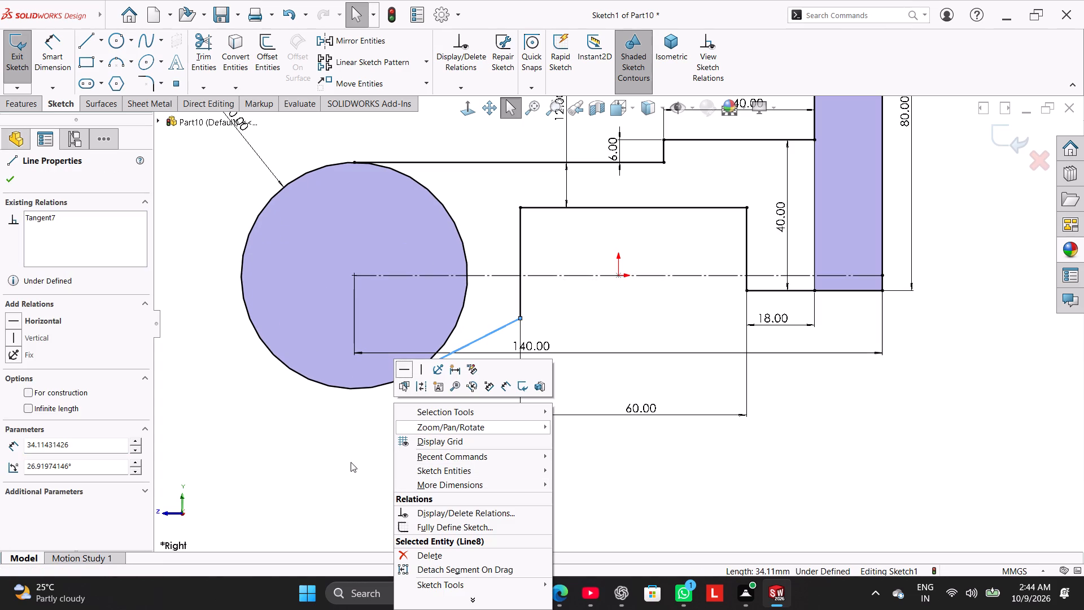
{"action": "left_click", "coordinate": [418, 552]}
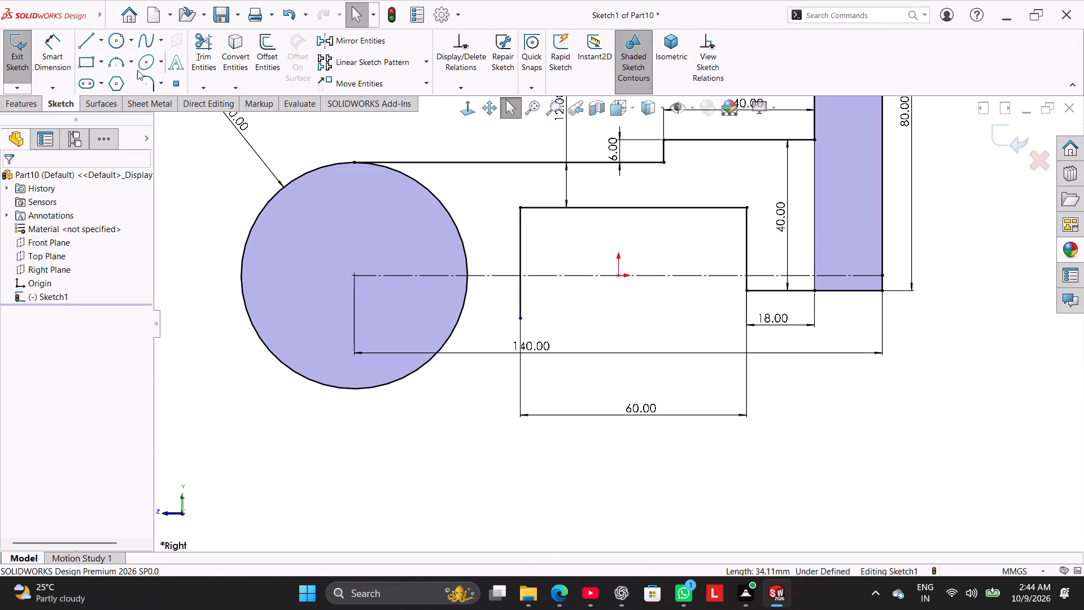
Sketch a line about 99.7 mm long, tangent to the 60 mm circle's underside, ending at the inner end of the 18 mm horizontal line.
{"action": "left_click", "coordinate": [83, 49]}
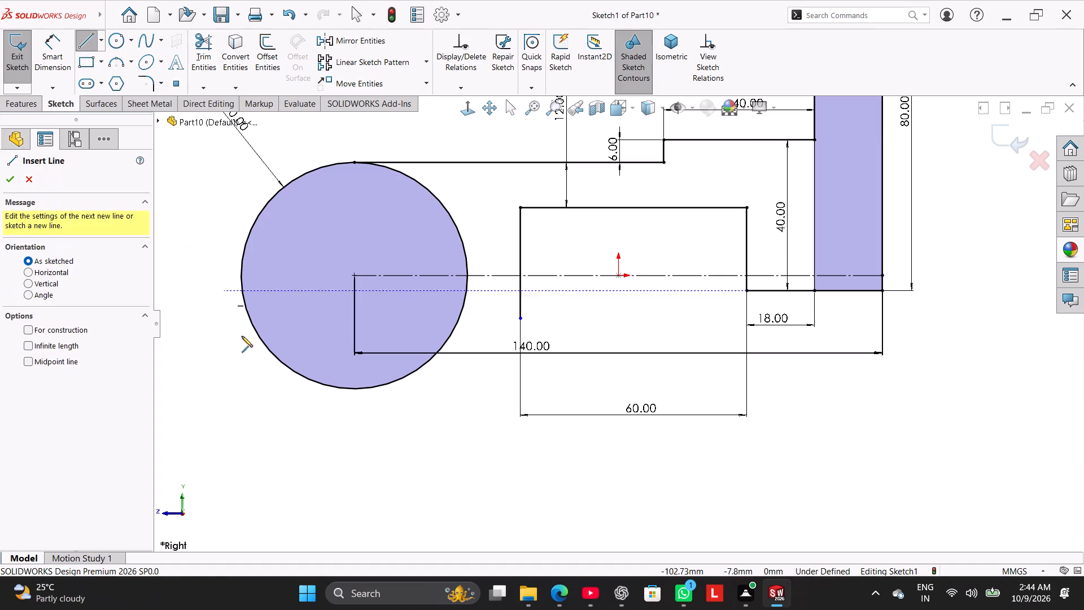
{"action": "left_click", "coordinate": [374, 387]}
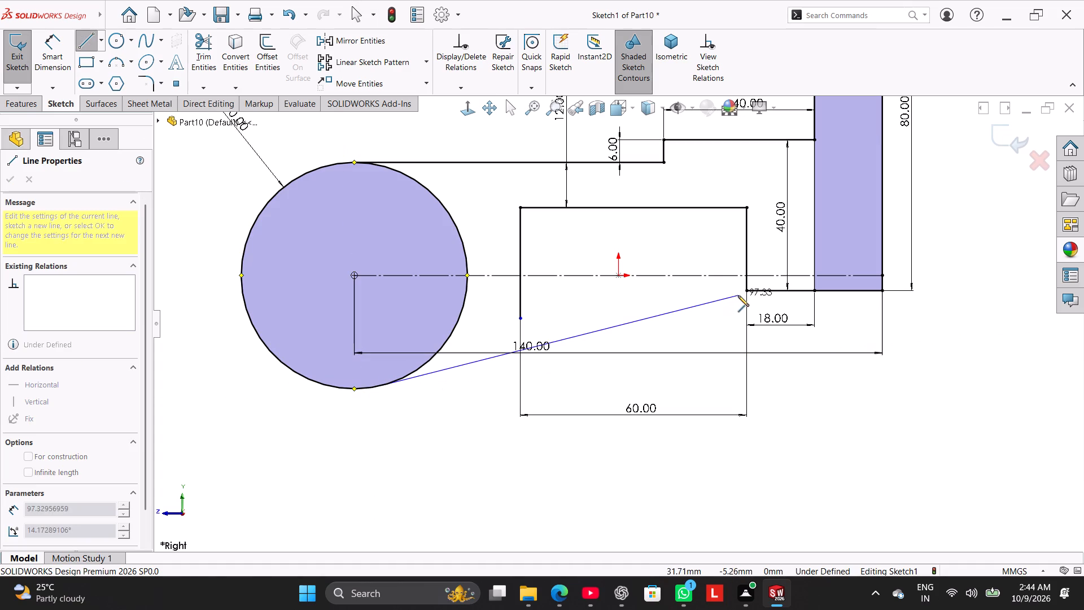
{"action": "left_click", "coordinate": [748, 289]}
{"action": "right_click", "coordinate": [440, 462]}
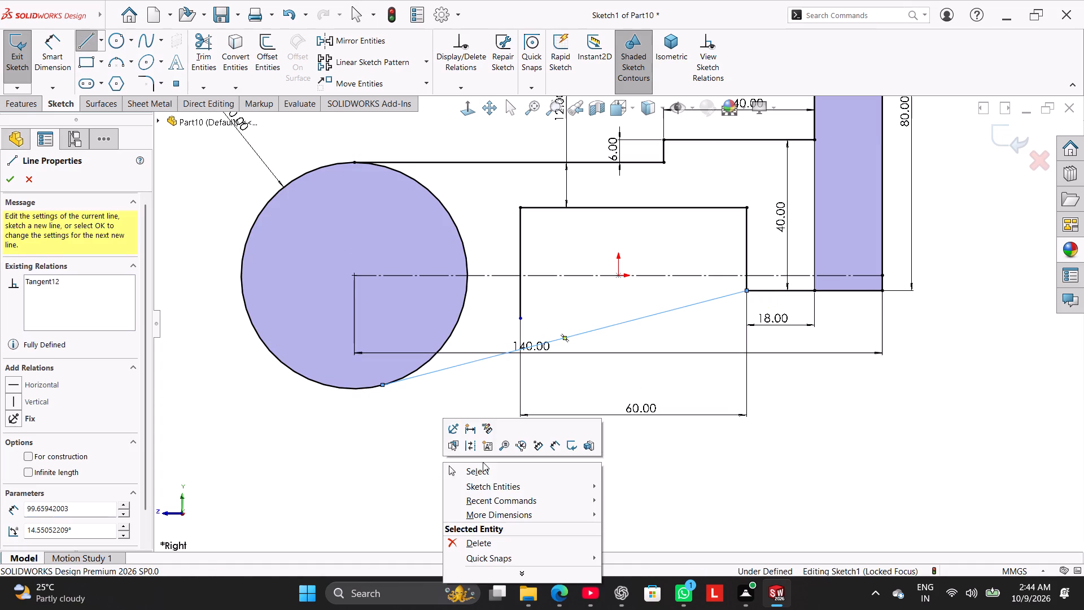
{"action": "left_click", "coordinate": [483, 471]}
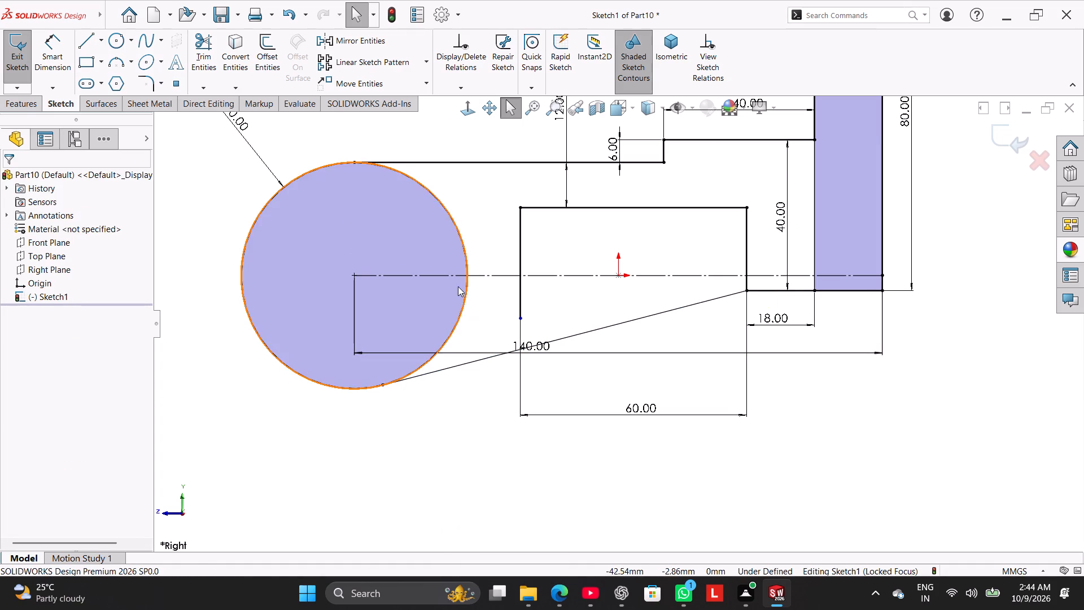
Extend the open lower end of the inner vertical line nearest the circle onto the new tangent line.
{"action": "left_click_drag", "start_coordinate": [519, 320], "coordinate": [519, 349]}
{"action": "left_click", "coordinate": [469, 405]}
Reposition the 60 mm dimension closer to the profile and the 140 mm dimension below it.
{"action": "left_click_drag", "start_coordinate": [615, 412], "coordinate": [616, 404]}
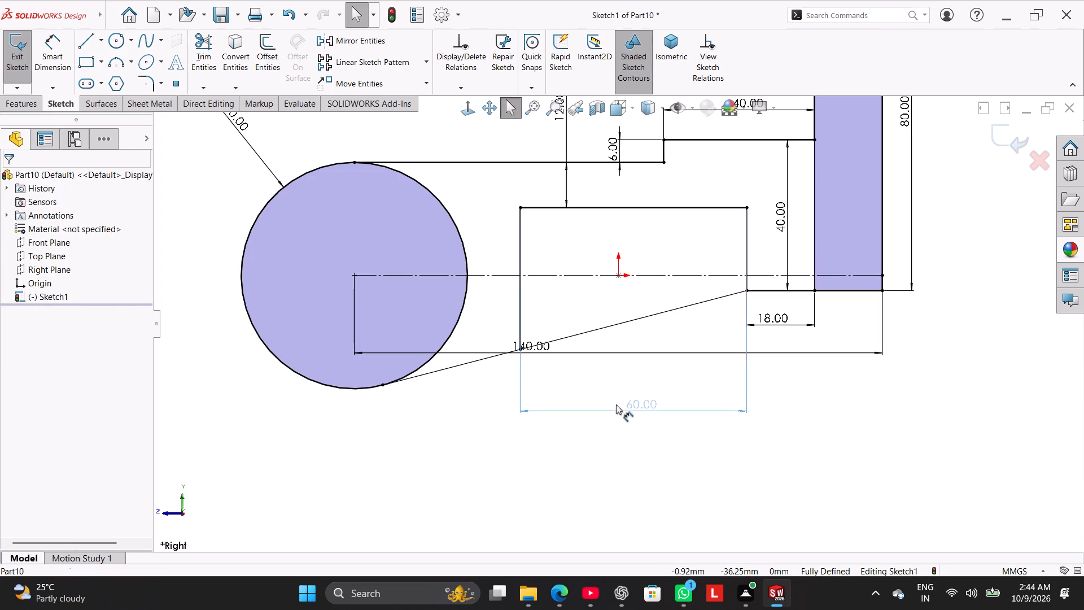
{"action": "left_click_drag", "start_coordinate": [616, 404], "coordinate": [621, 404]}
{"action": "left_click", "coordinate": [503, 503]}
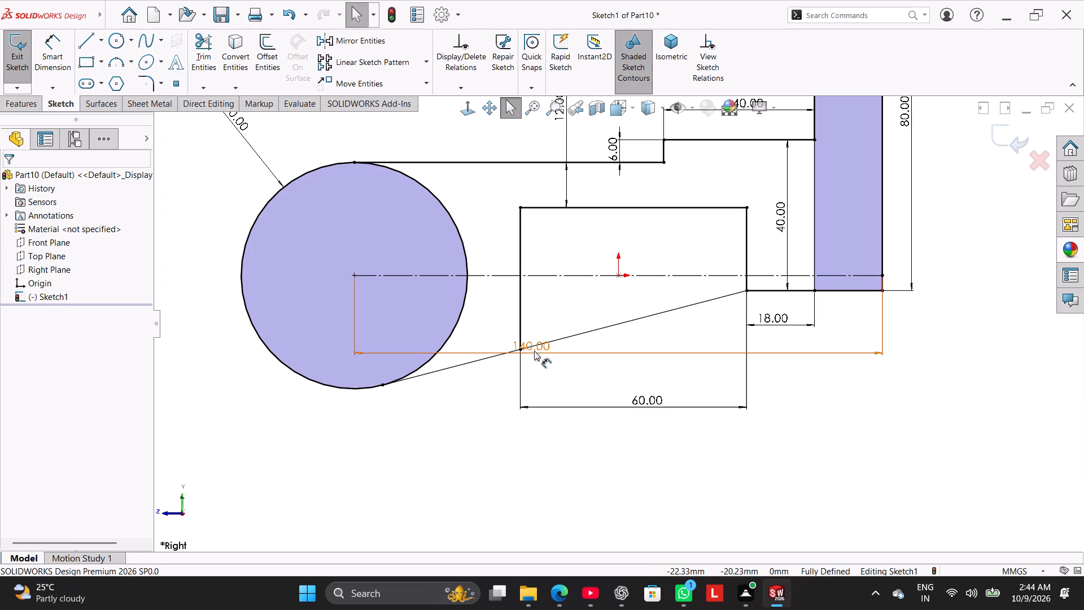
{"action": "left_click_drag", "start_coordinate": [534, 348], "coordinate": [548, 440]}
{"action": "left_click", "coordinate": [547, 489]}
Trim the tangent line's portion between the two inner vertical lines, keeping trimmed entities as construction geometry.
{"action": "scroll", "coordinate": [517, 392], "scroll_direction": "up", "scroll_amount": 1}
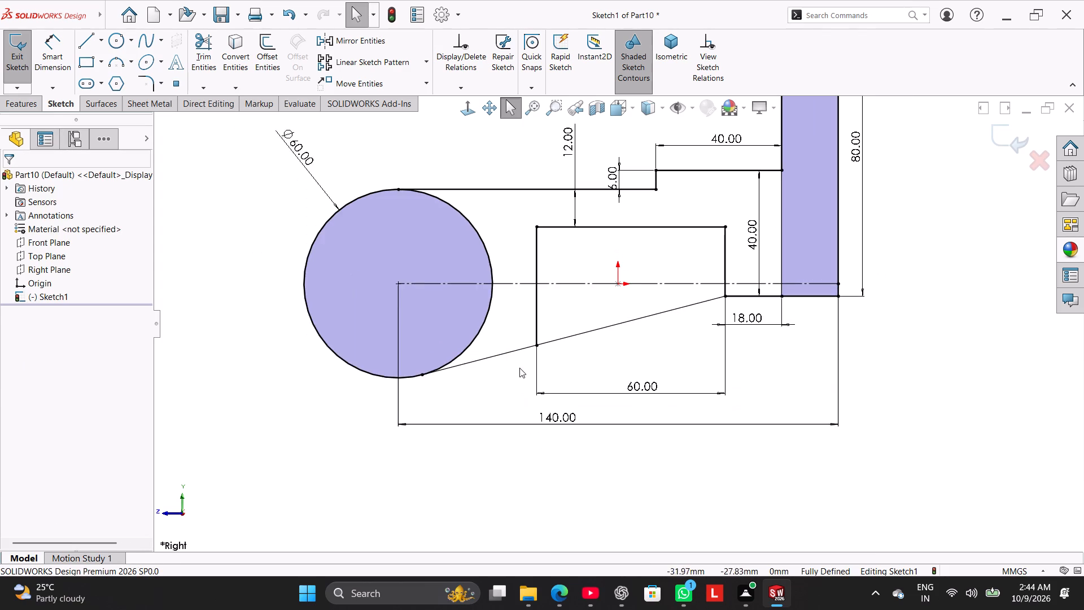
{"action": "scroll", "coordinate": [521, 363], "scroll_direction": "up", "scroll_amount": 2}
{"action": "left_click", "coordinate": [209, 45]}
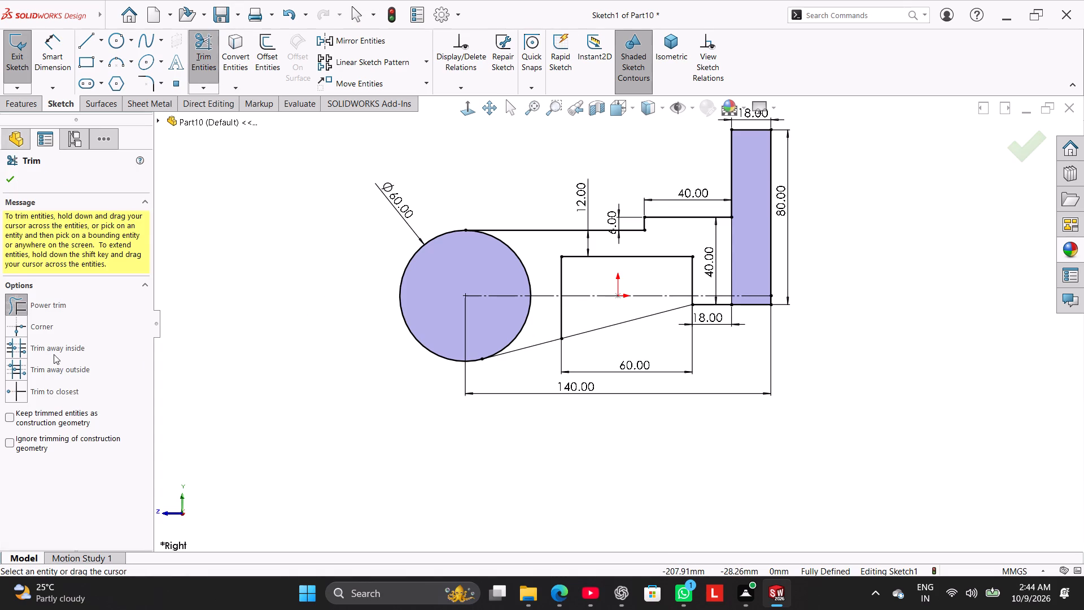
{"action": "left_click", "coordinate": [54, 417]}
{"action": "left_click_drag", "start_coordinate": [613, 337], "coordinate": [605, 319]}
{"action": "left_click", "coordinate": [10, 181]}
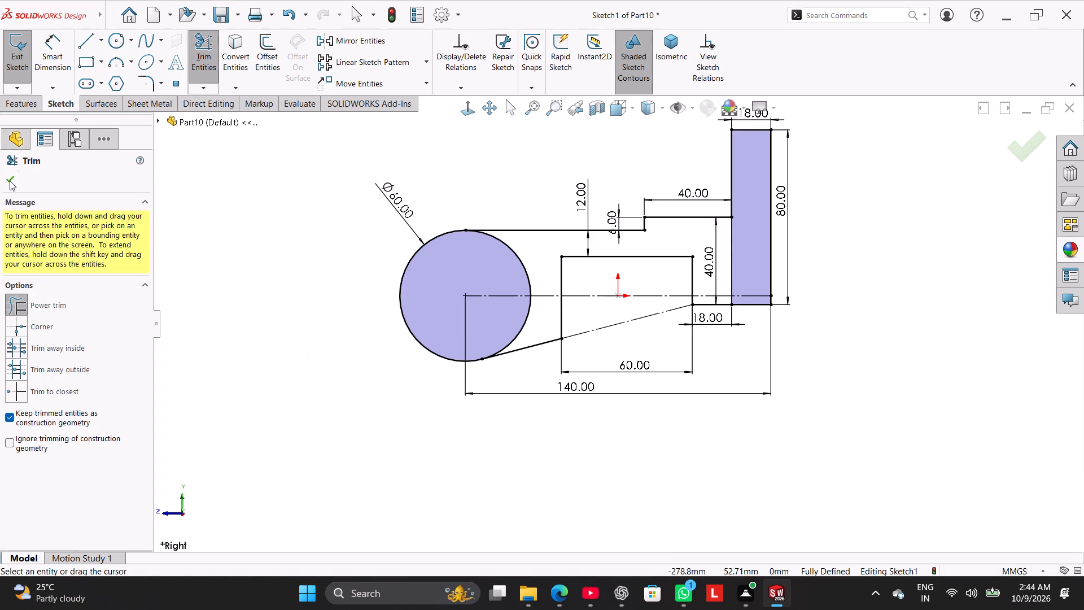
{"action": "left_click", "coordinate": [246, 359]}
{"action": "left_click", "coordinate": [9, 186]}
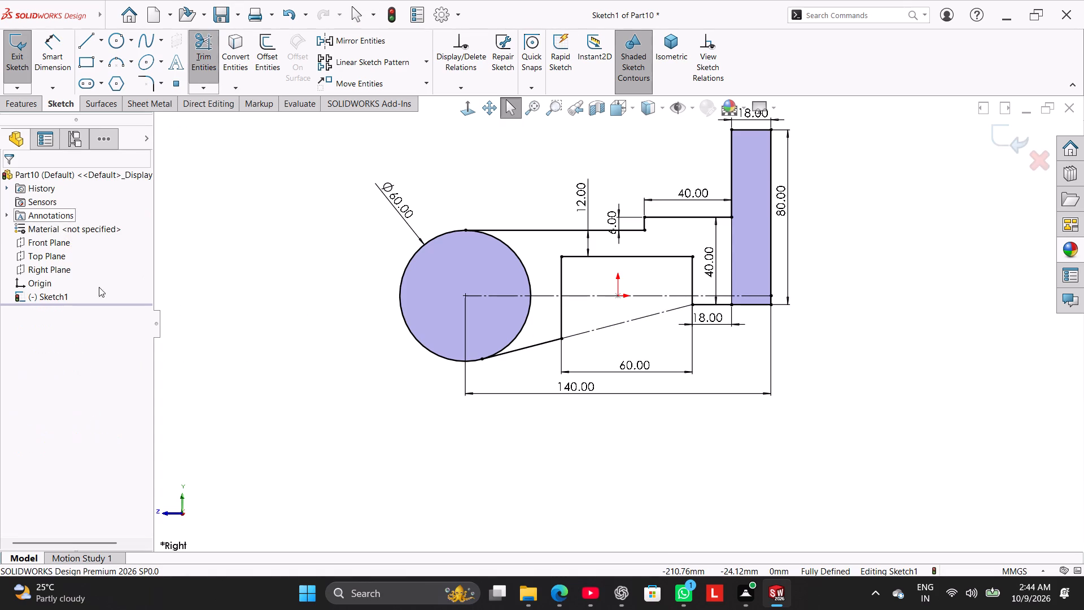
{"action": "right_click", "coordinate": [158, 328]}
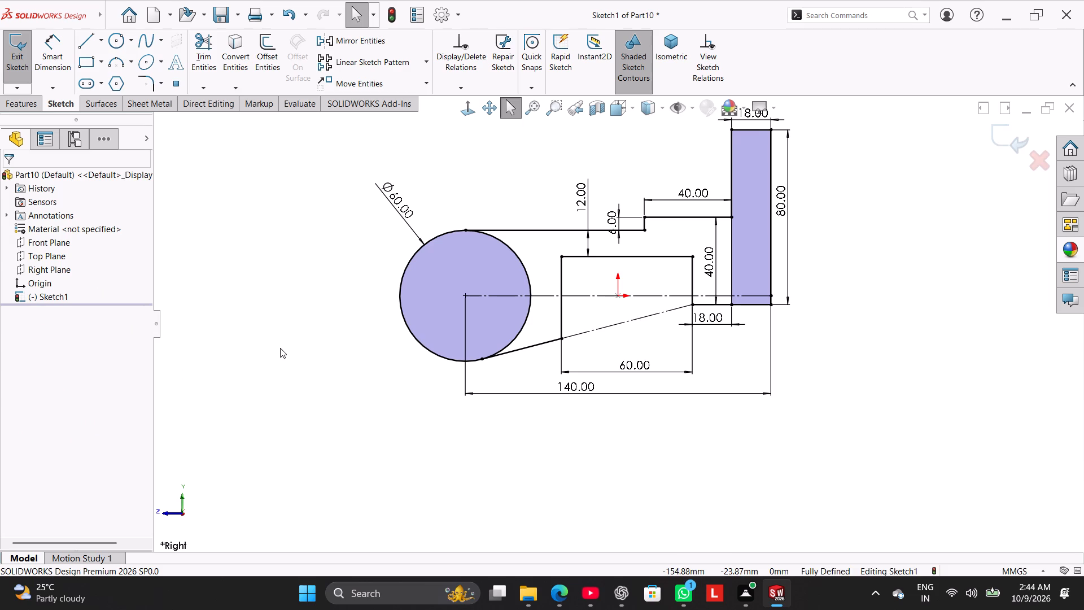
Sketch a circle concentric with the 60 mm circle and dimension its diameter at 36 mm.
{"action": "scroll", "coordinate": [282, 348], "scroll_direction": "up", "scroll_amount": 1}
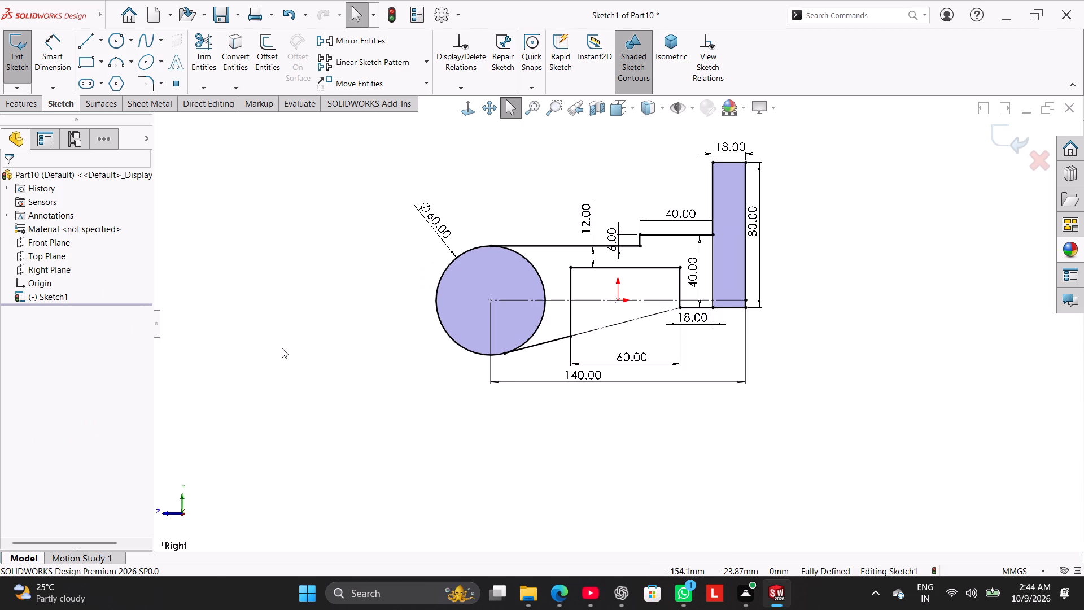
{"action": "left_click", "coordinate": [121, 36]}
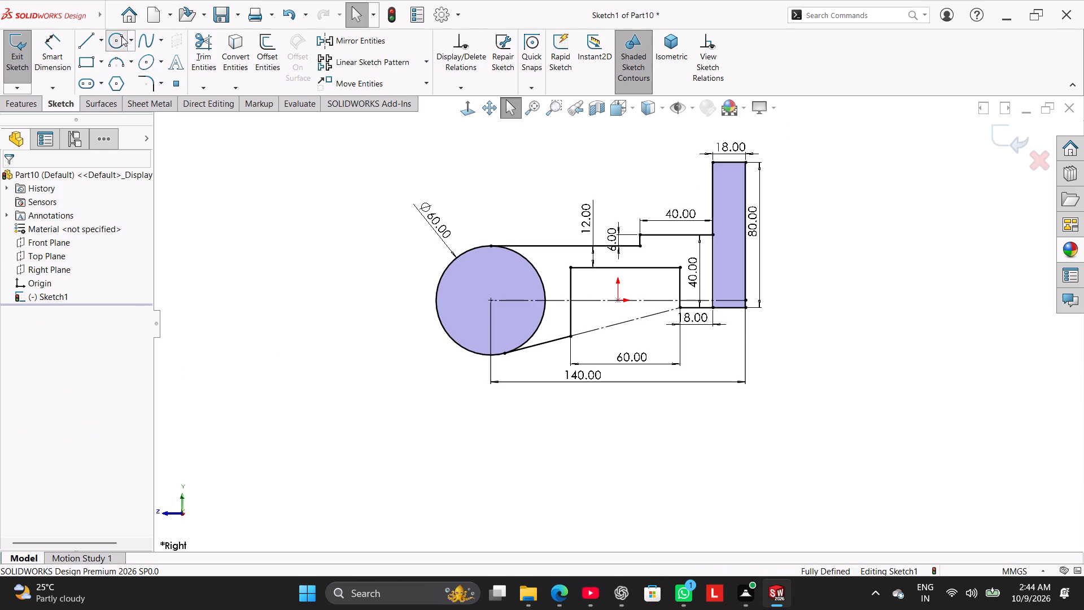
{"action": "left_click", "coordinate": [491, 298]}
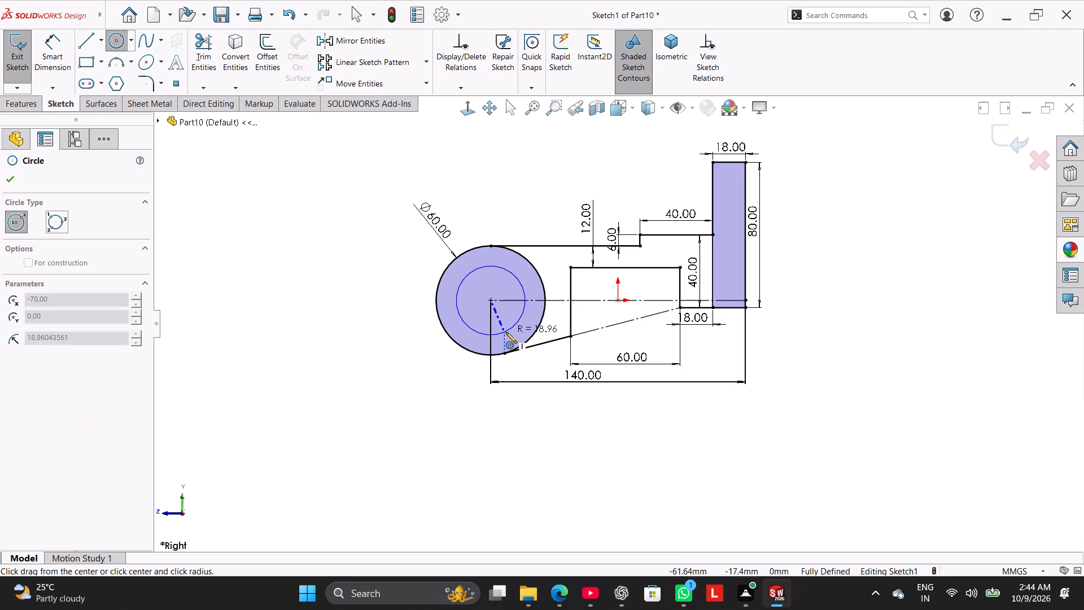
{"action": "left_click", "coordinate": [506, 332]}
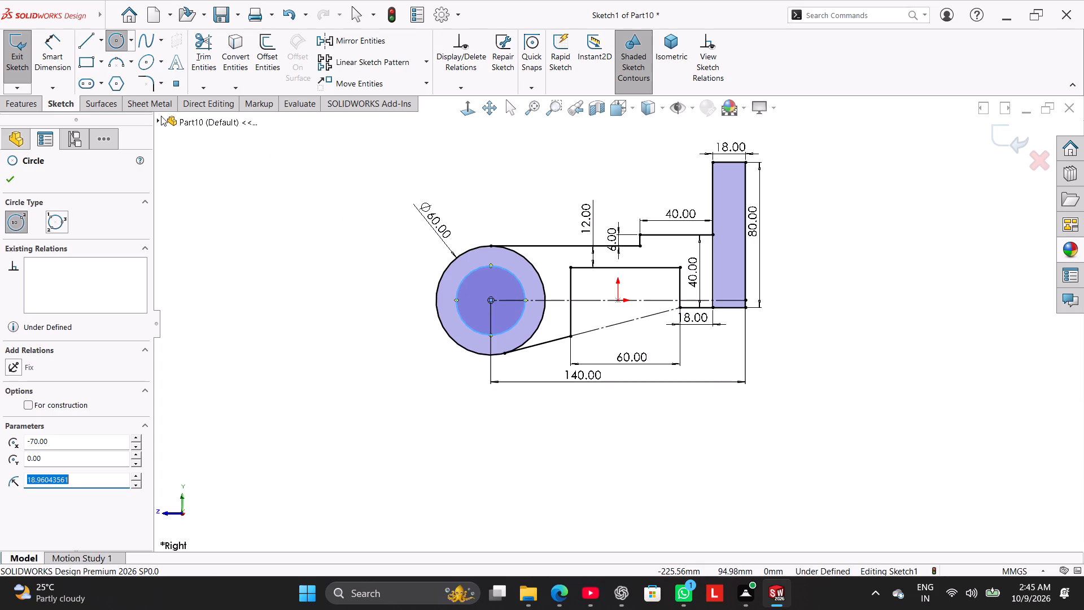
{"action": "left_click", "coordinate": [66, 49]}
{"action": "left_click", "coordinate": [460, 278]}
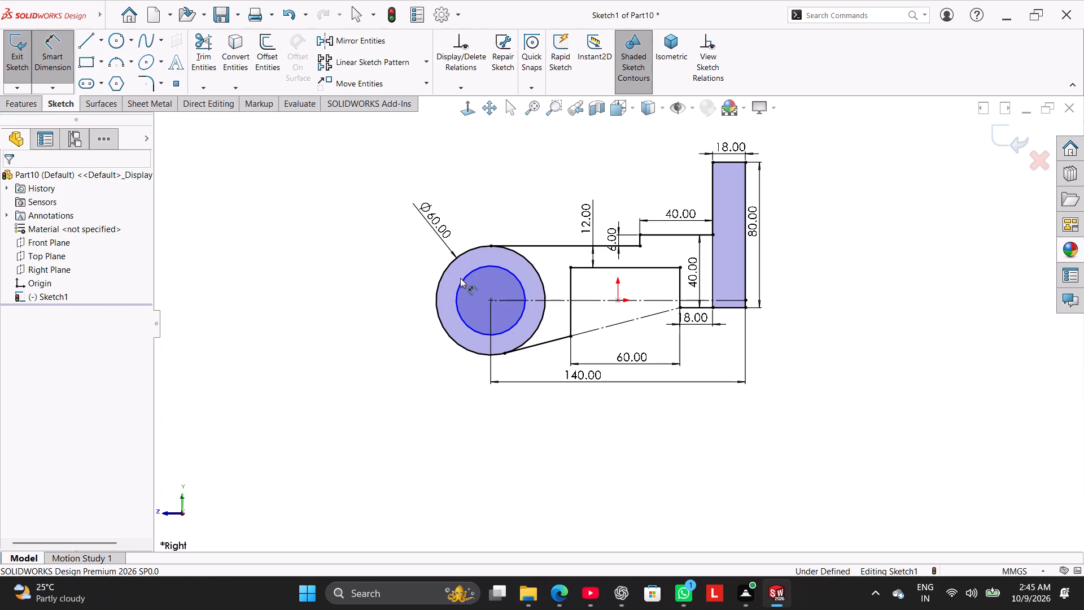
{"action": "left_click", "coordinate": [461, 280]}
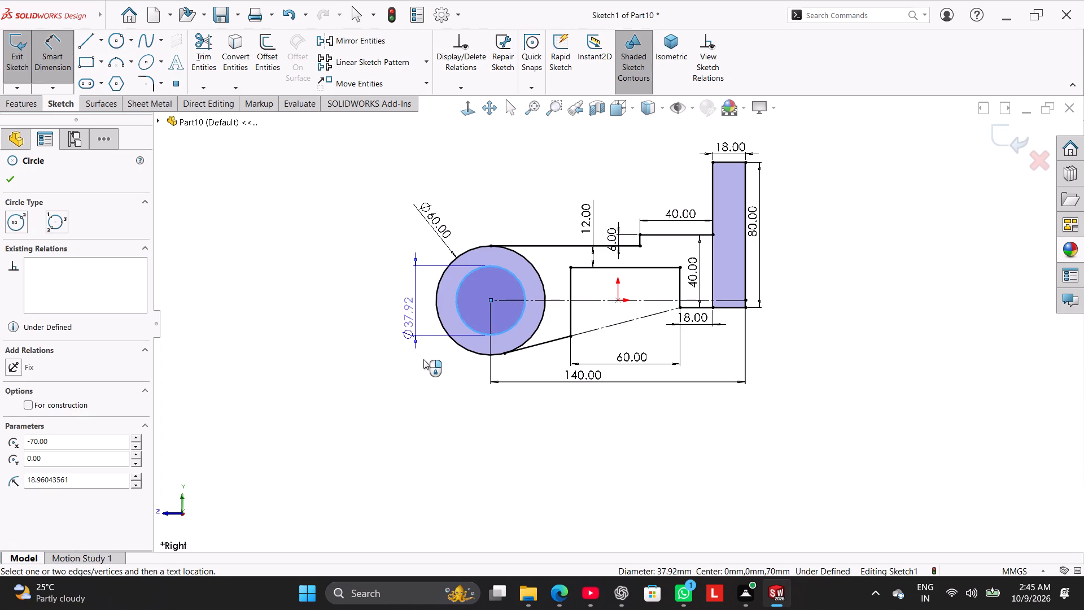
{"action": "left_click", "coordinate": [426, 370]}
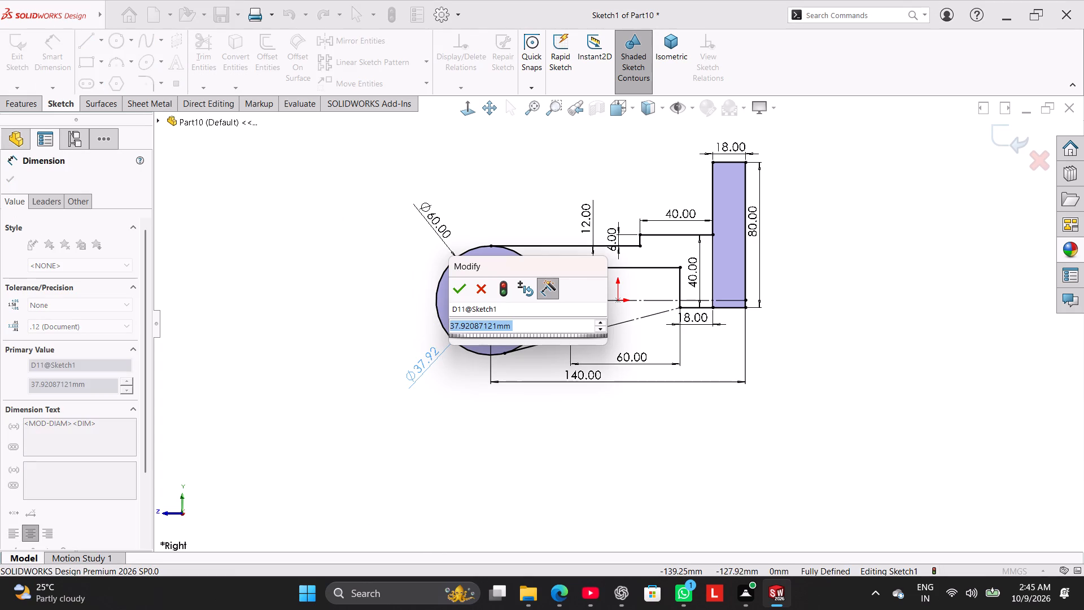
{"action": "key", "text": "3"}
{"action": "key", "text": "6"}
{"action": "key", "text": "Return"}
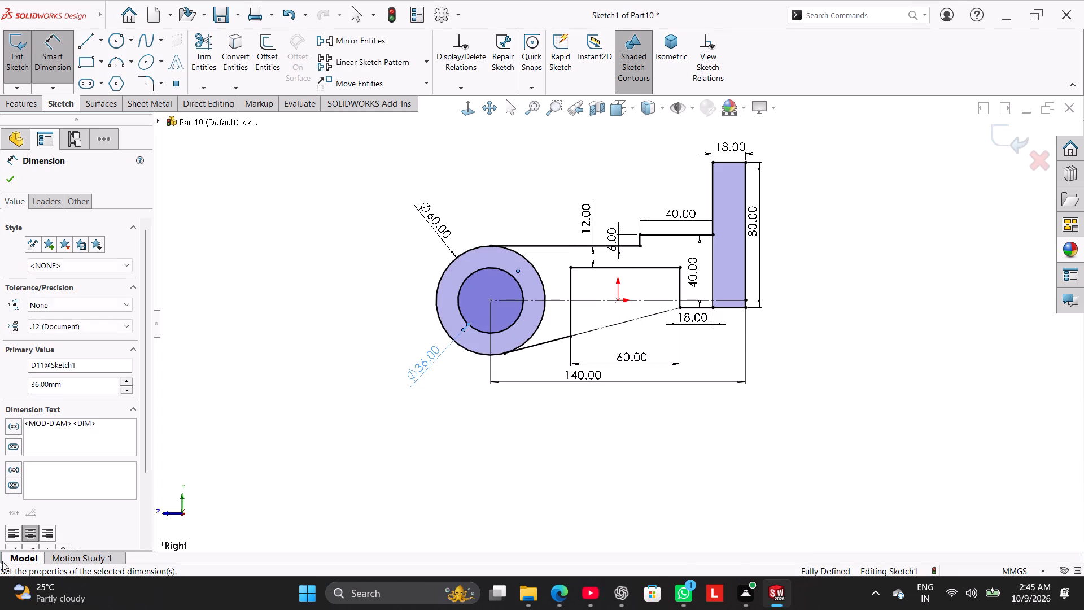
{"action": "right_click", "coordinate": [843, 229]}
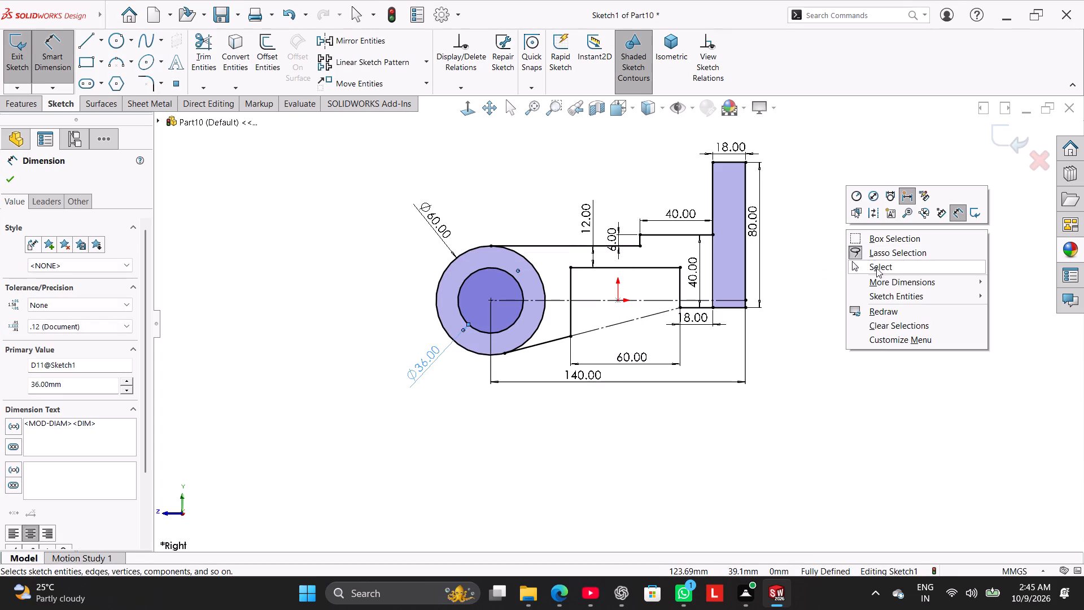
{"action": "left_click", "coordinate": [876, 268]}
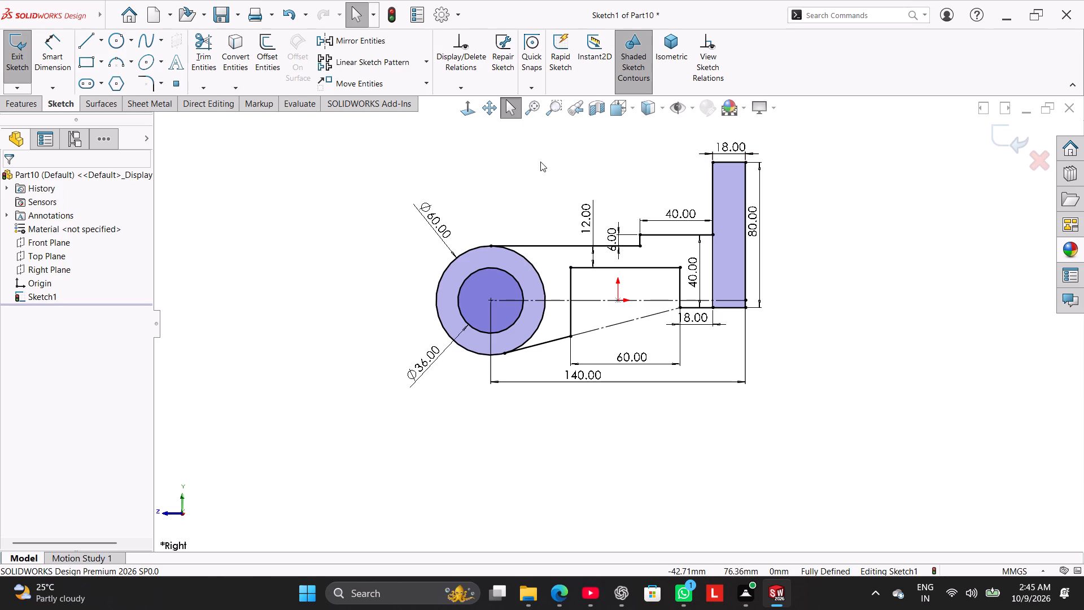
Extrude the upright's rectangular region with a Mid Plane boss of 52+20+20 mm, 92 mm in total.
{"action": "middle_click_drag", "start_coordinate": [374, 244], "coordinate": [374, 251]}
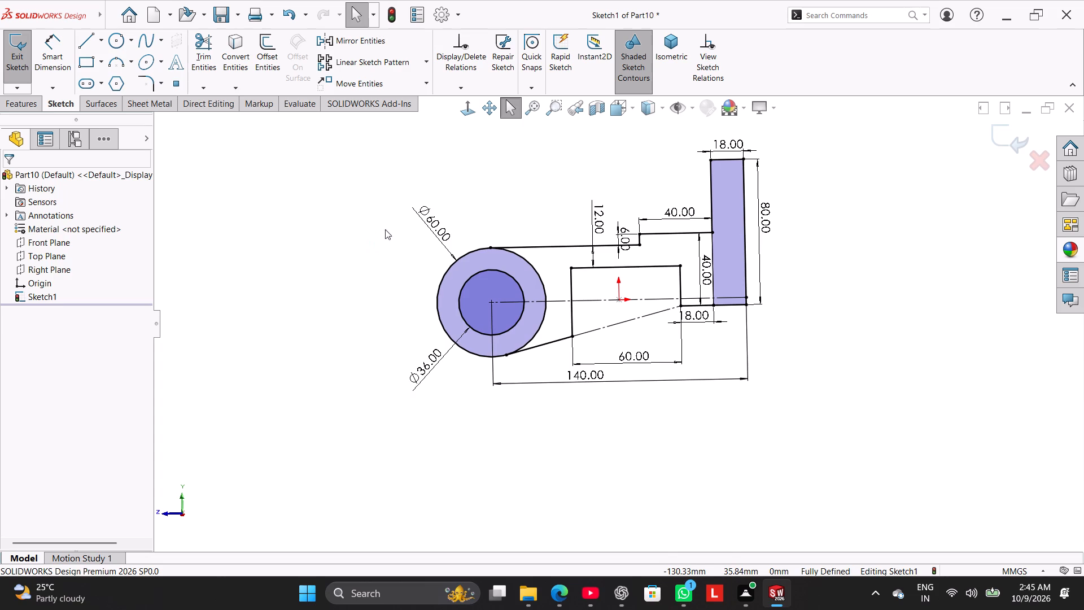
{"action": "left_click", "coordinate": [33, 101]}
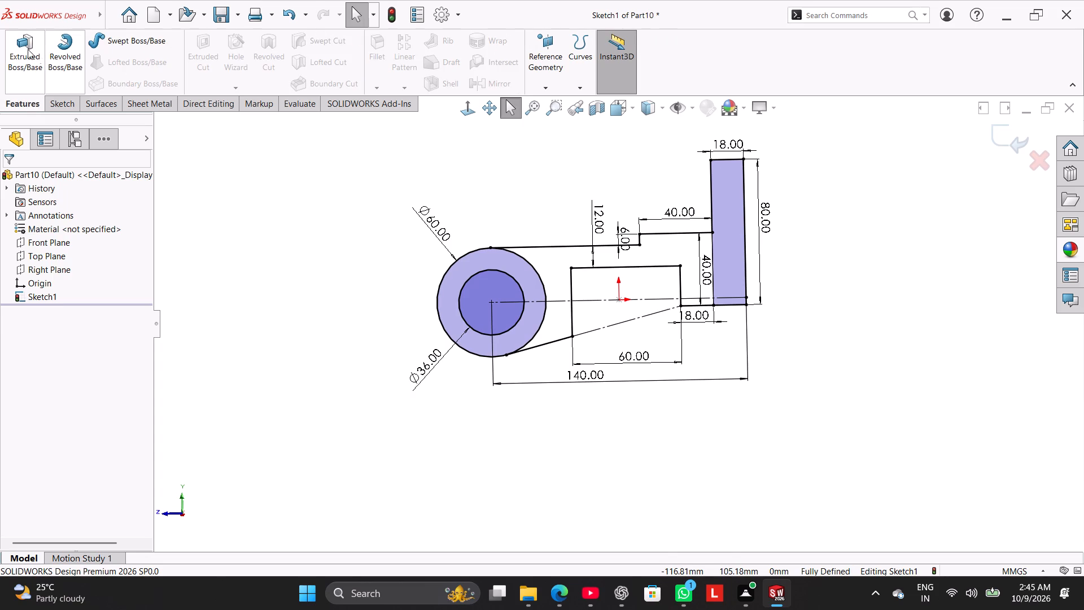
{"action": "left_click", "coordinate": [28, 48]}
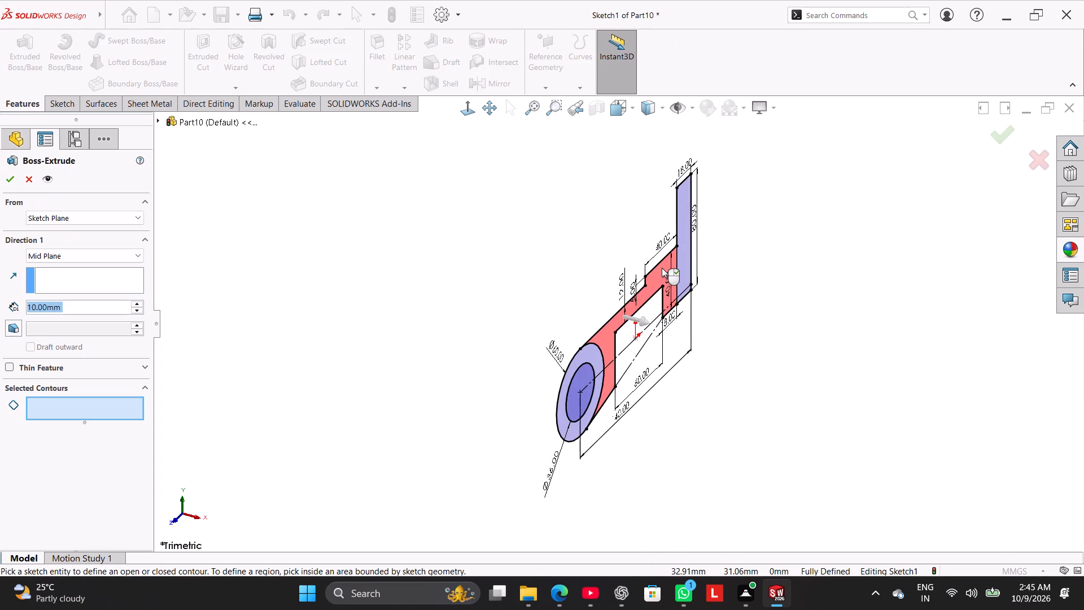
{"action": "left_click", "coordinate": [685, 237]}
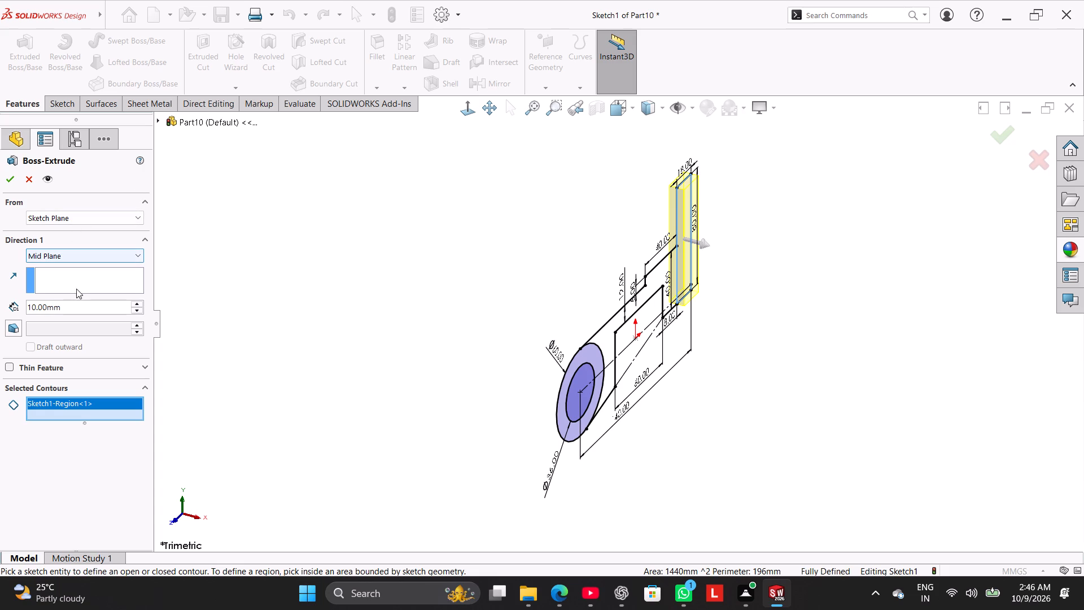
{"action": "triple_click", "coordinate": [80, 309]}
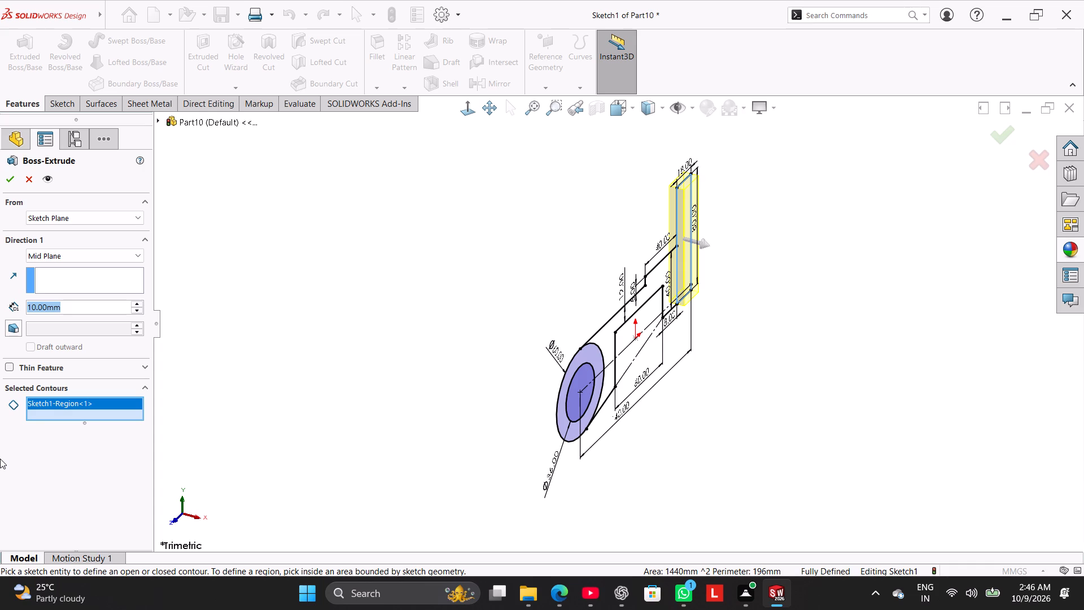
{"action": "type", "text": "52"}
{"action": "type", "text": "+20+20"}
{"action": "key", "text": "Return"}
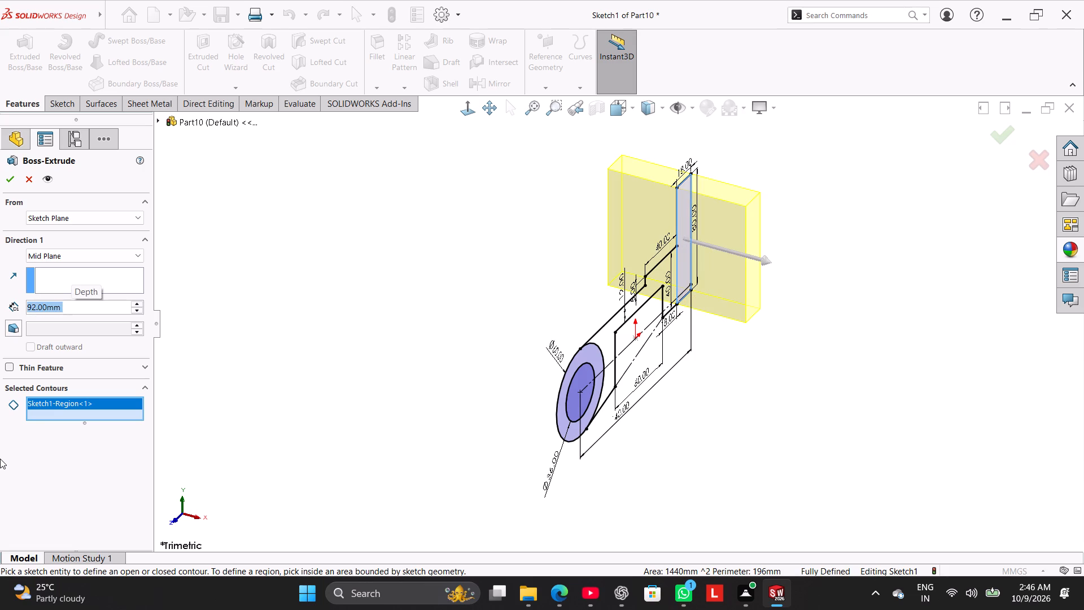
{"action": "left_click", "coordinate": [3, 175]}
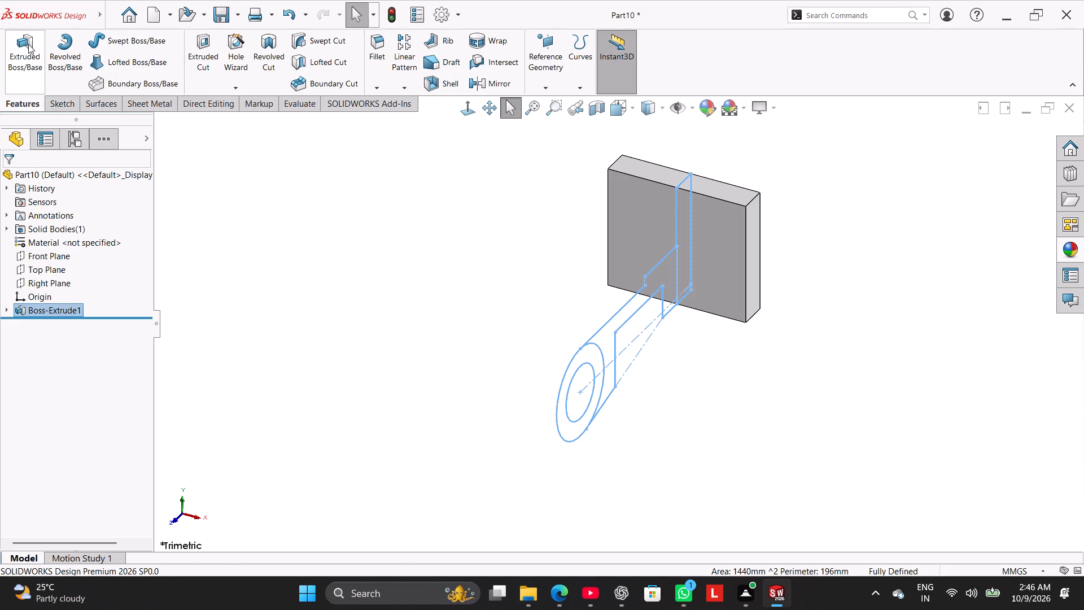
Extrude the ring region between the 60 mm and 36 mm circles with a Mid Plane boss of 18+24+24 mm, 66 mm in total.
{"action": "left_click", "coordinate": [28, 44]}
{"action": "left_click", "coordinate": [157, 116]}
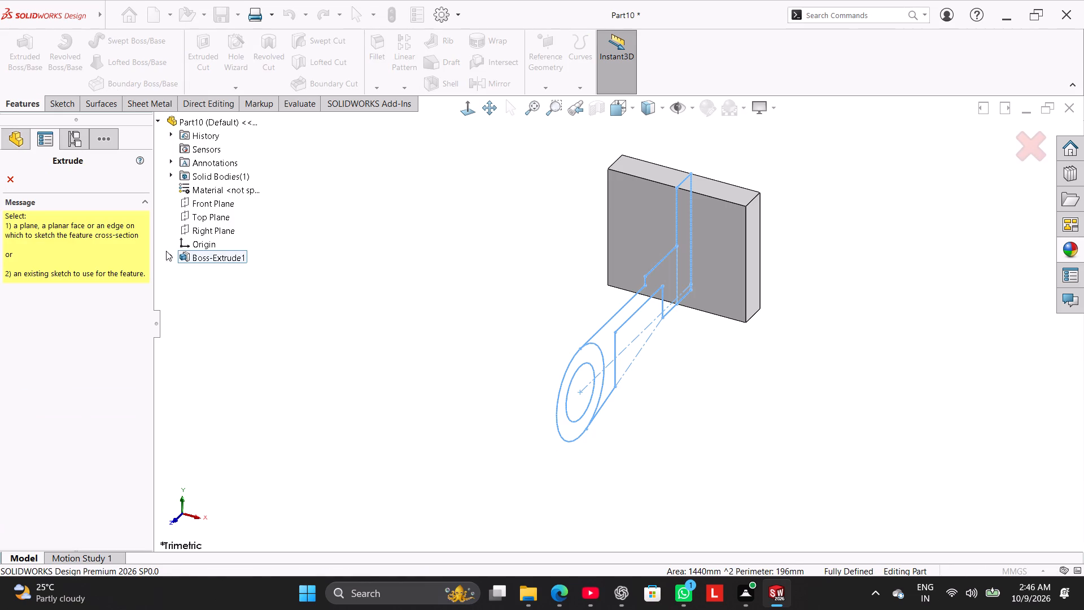
{"action": "left_click", "coordinate": [171, 252]}
{"action": "left_click", "coordinate": [202, 269]}
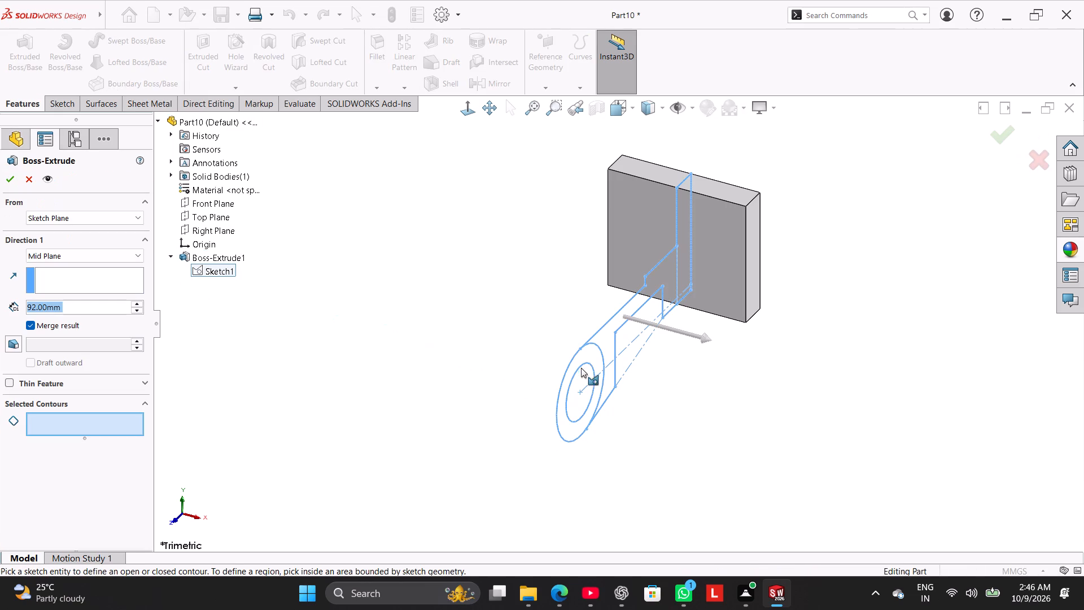
{"action": "left_click", "coordinate": [590, 352]}
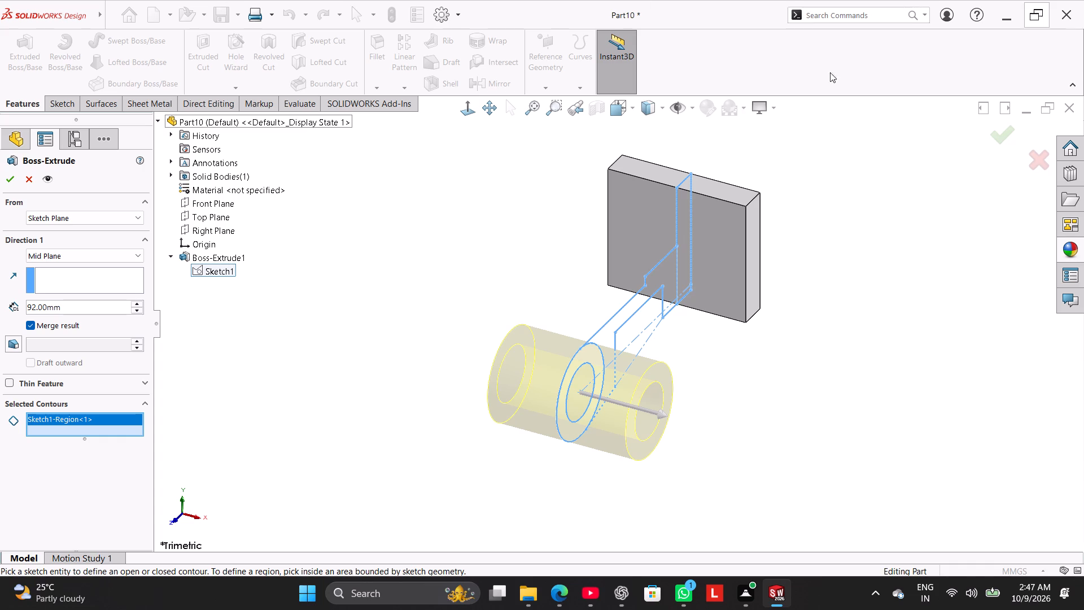
{"action": "double_click", "coordinate": [108, 310]}
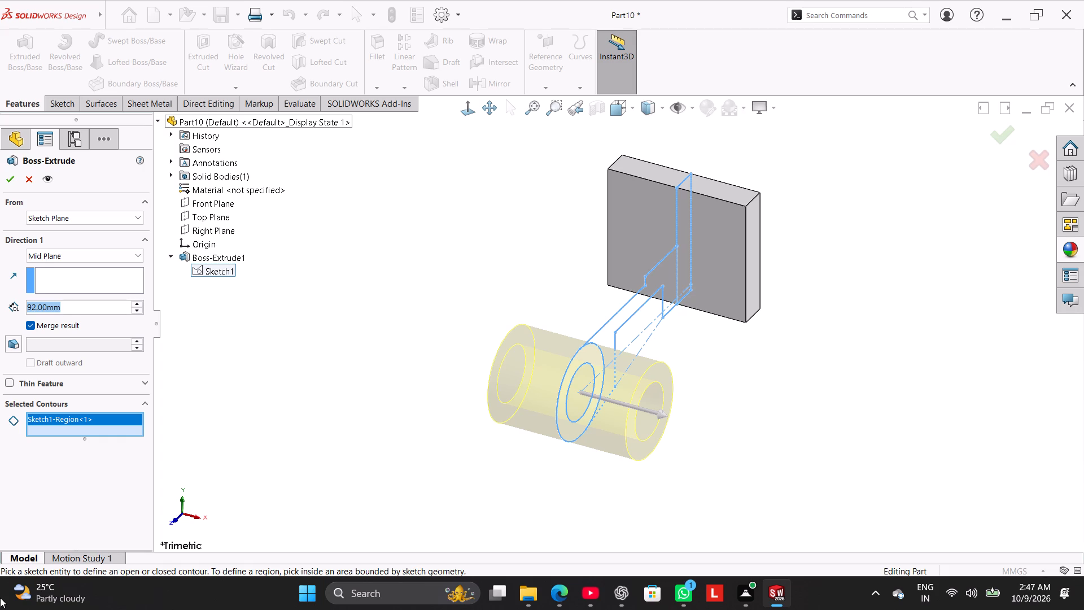
{"action": "type", "text": "18+2"}
{"action": "key", "text": "4"}
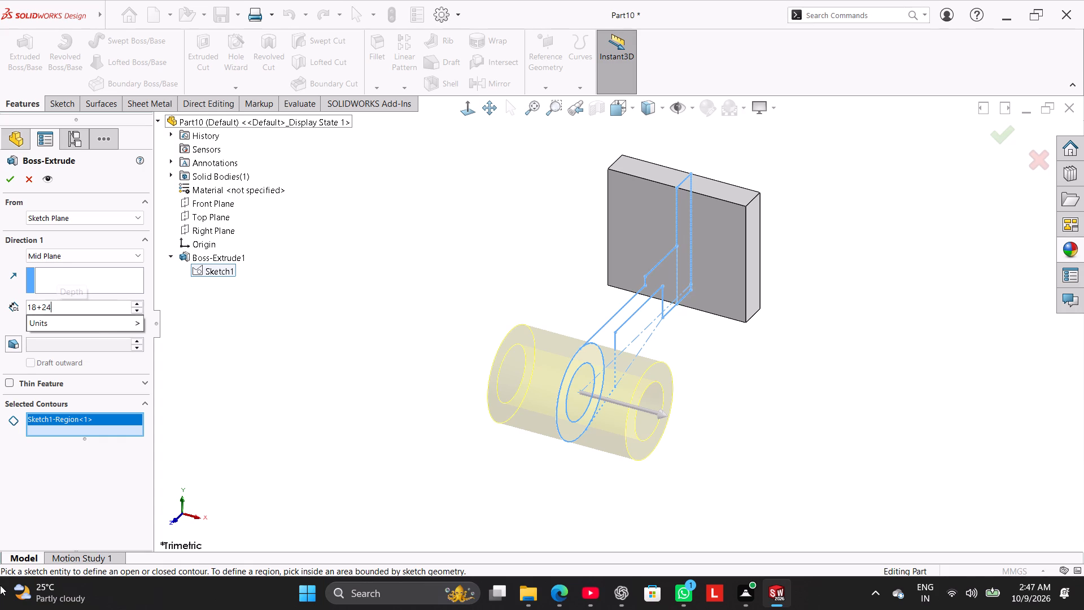
{"action": "key", "text": "plus"}
{"action": "key", "text": "2"}
{"action": "key", "text": "4"}
{"action": "key", "text": "Return"}
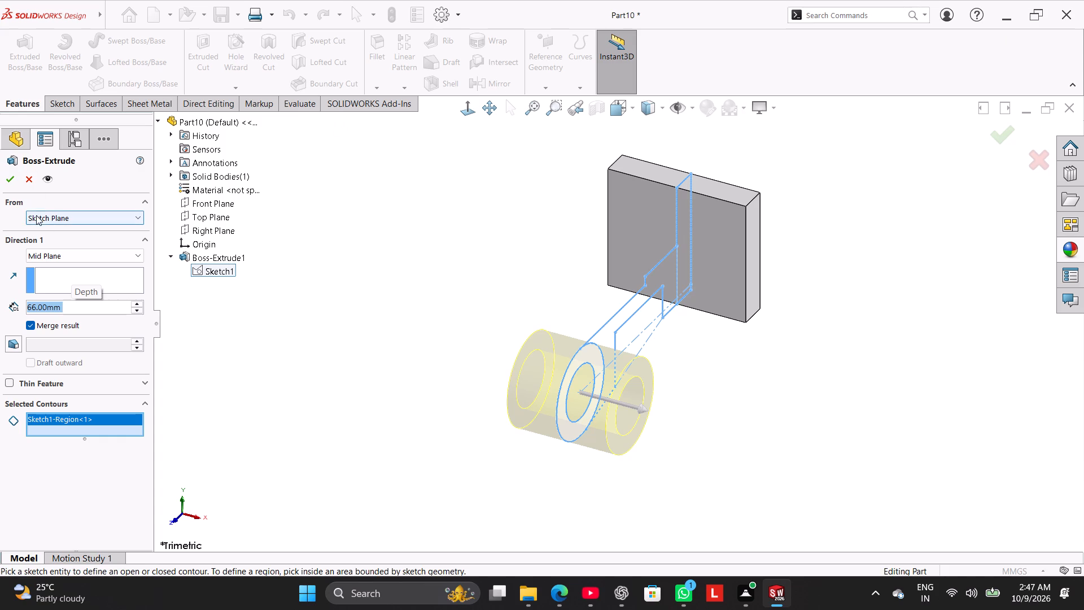
{"action": "left_click", "coordinate": [12, 184]}
{"action": "left_click", "coordinate": [347, 325]}
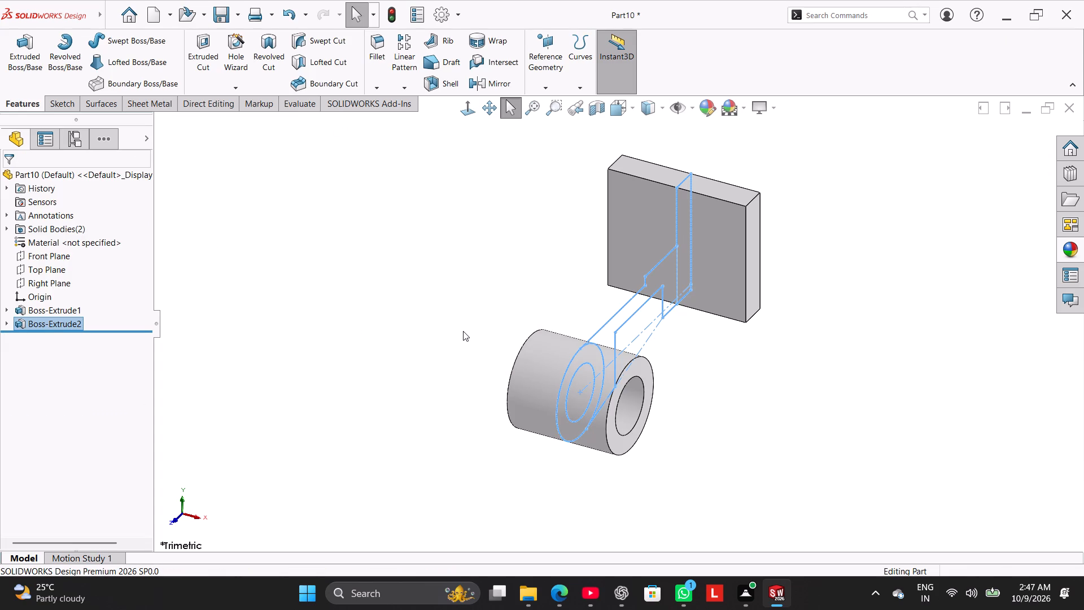
Extrude the stepped arm region linking the ring boss and upright plate with a 54 mm Mid Plane boss, and show the isometric view.
{"action": "middle_click_drag", "start_coordinate": [463, 331], "coordinate": [431, 346]}
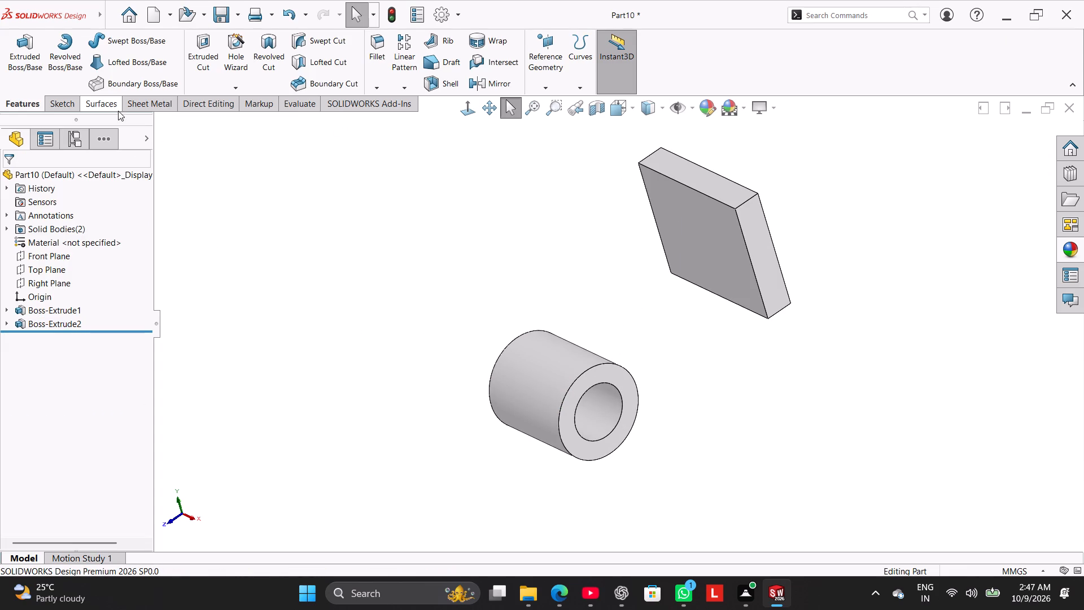
{"action": "left_click", "coordinate": [34, 45]}
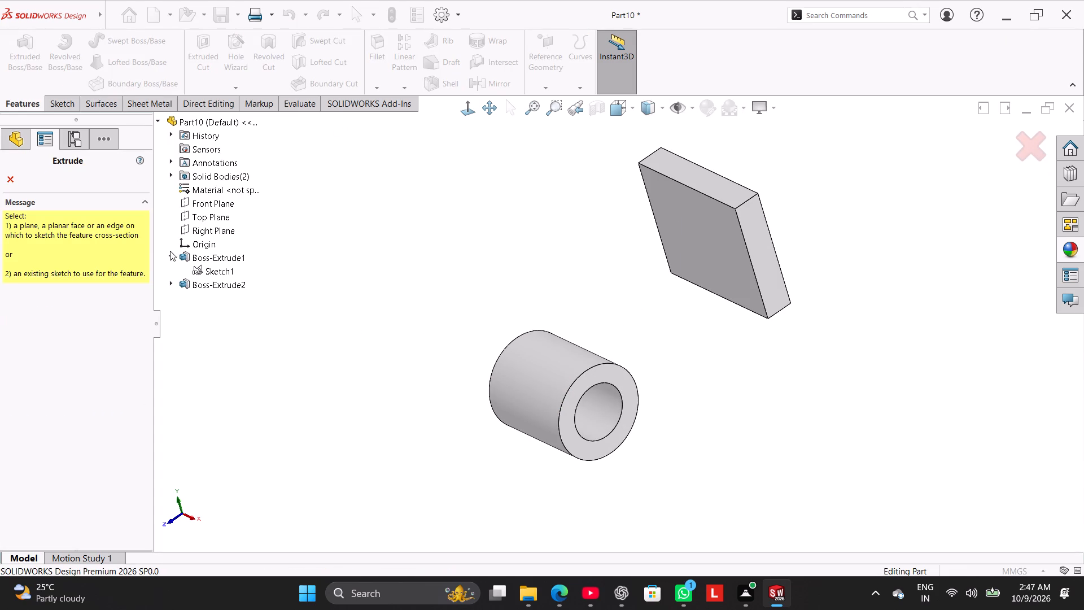
{"action": "left_click", "coordinate": [171, 253]}
{"action": "left_click", "coordinate": [171, 253]}
{"action": "left_click", "coordinate": [207, 273]}
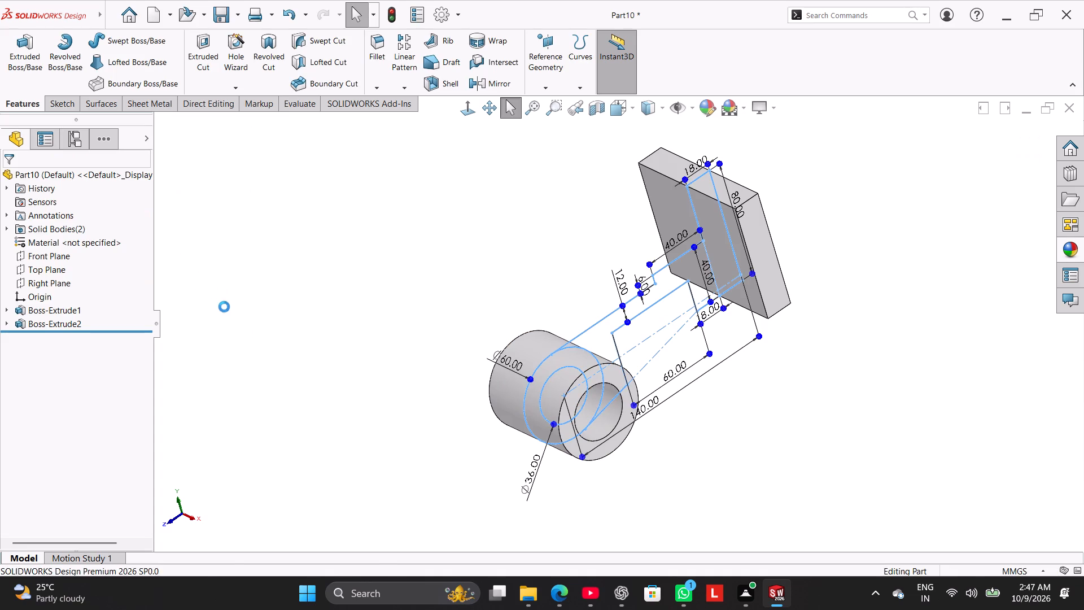
{"action": "middle_click_drag", "start_coordinate": [482, 378], "coordinate": [418, 351]}
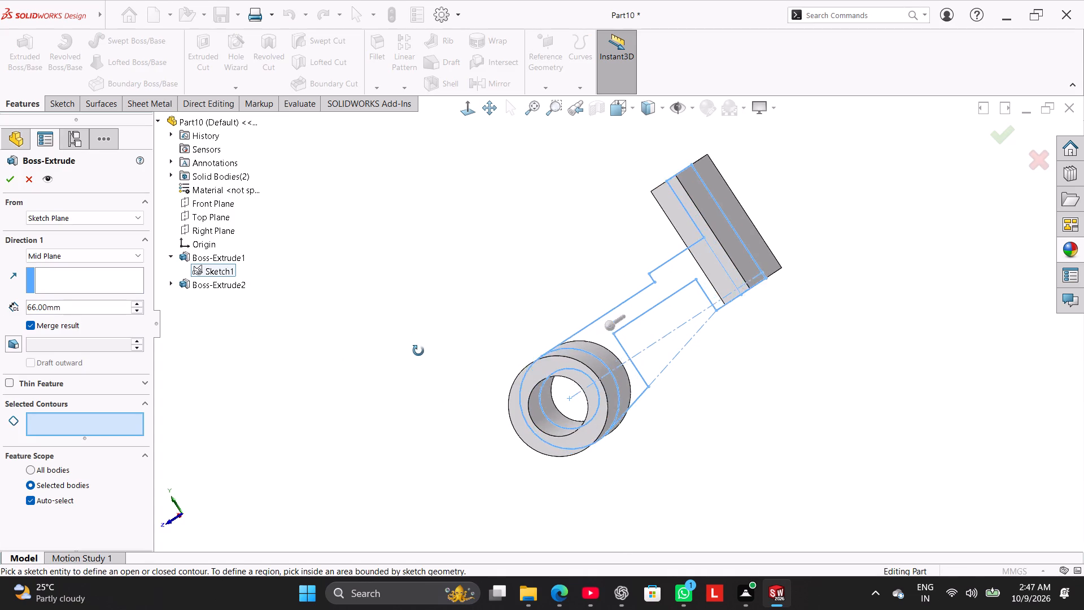
{"action": "middle_click_drag", "start_coordinate": [418, 351], "coordinate": [425, 356]}
{"action": "left_click", "coordinate": [599, 342]}
{"action": "middle_click_drag", "start_coordinate": [493, 297], "coordinate": [510, 308]}
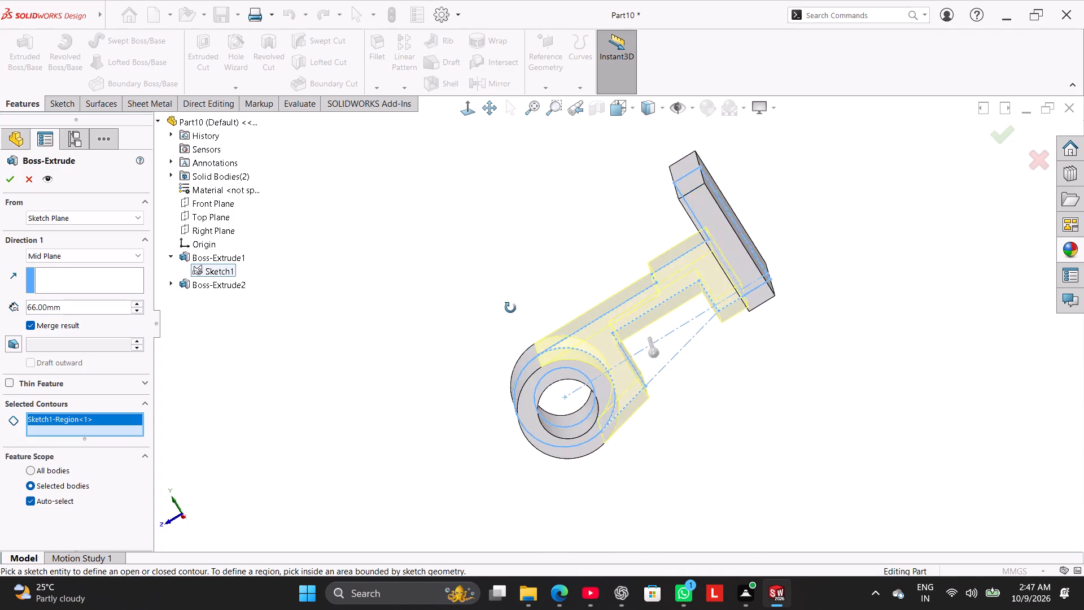
{"action": "middle_click_drag", "start_coordinate": [510, 308], "coordinate": [559, 352]}
{"action": "triple_click", "coordinate": [116, 311]}
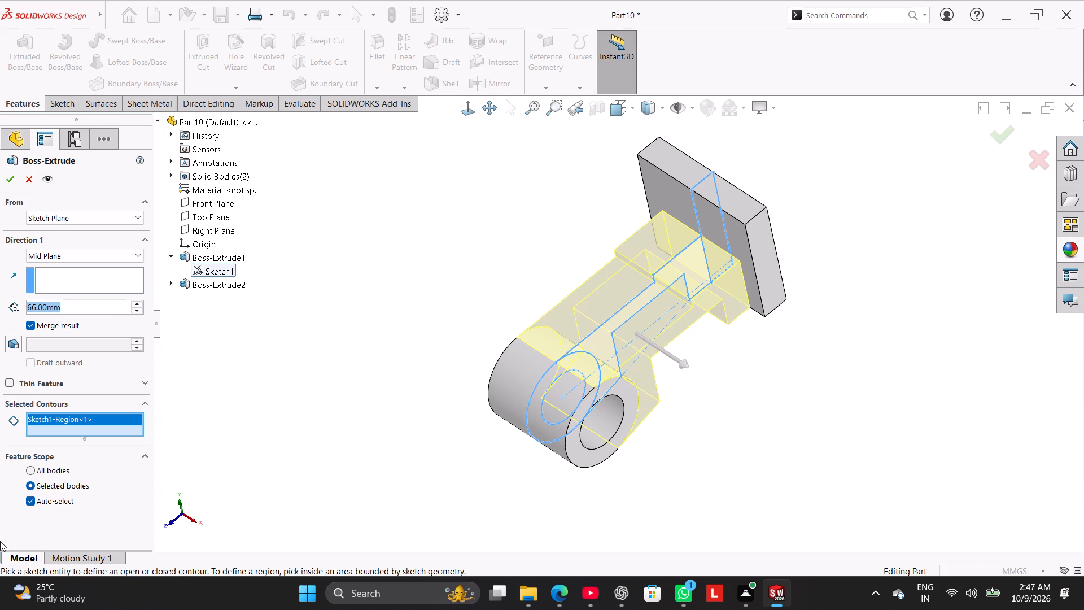
{"action": "type", "text": "54"}
{"action": "key", "text": "Return"}
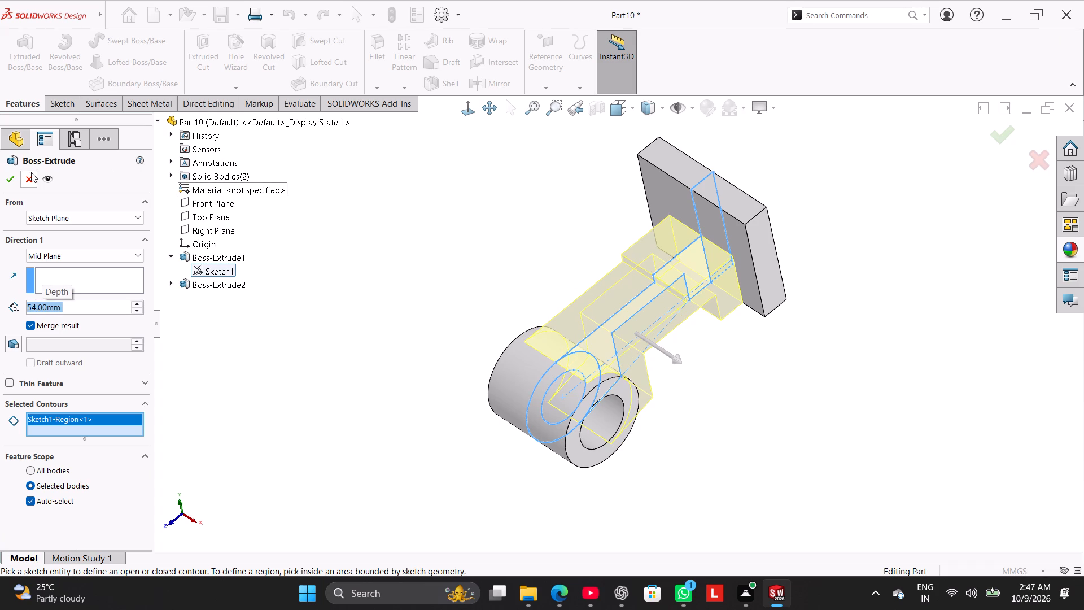
{"action": "left_click", "coordinate": [11, 178]}
{"action": "left_click", "coordinate": [289, 277]}
{"action": "right_click_drag", "start_coordinate": [299, 315], "coordinate": [478, 182]}
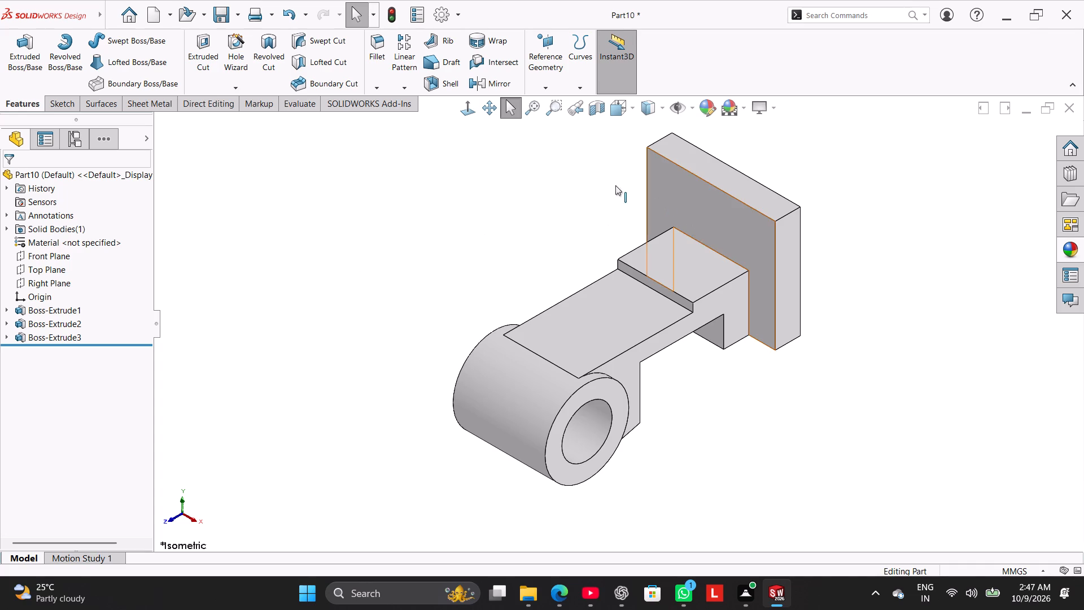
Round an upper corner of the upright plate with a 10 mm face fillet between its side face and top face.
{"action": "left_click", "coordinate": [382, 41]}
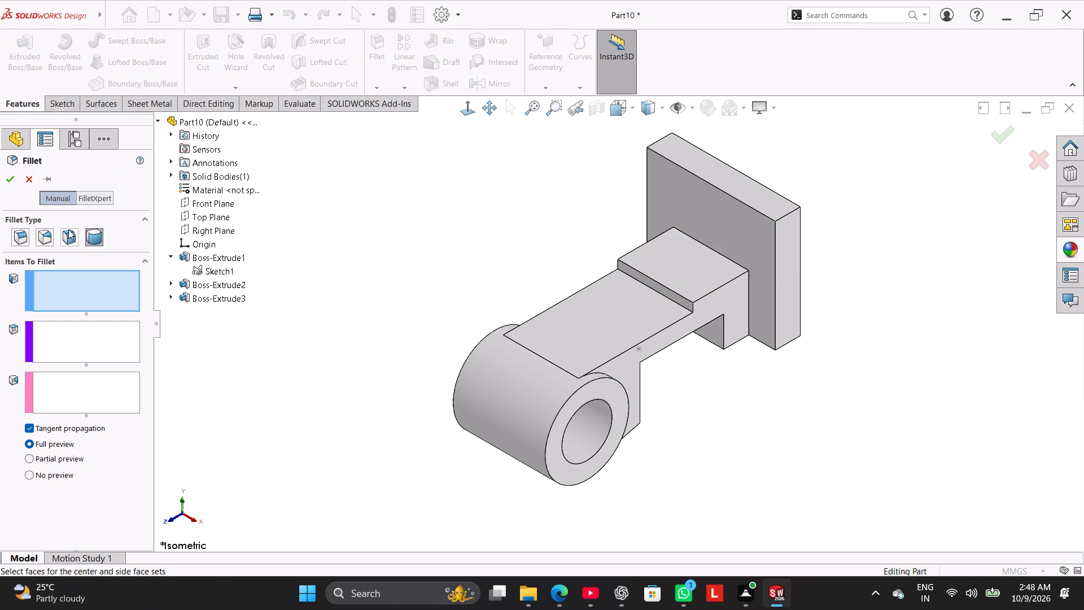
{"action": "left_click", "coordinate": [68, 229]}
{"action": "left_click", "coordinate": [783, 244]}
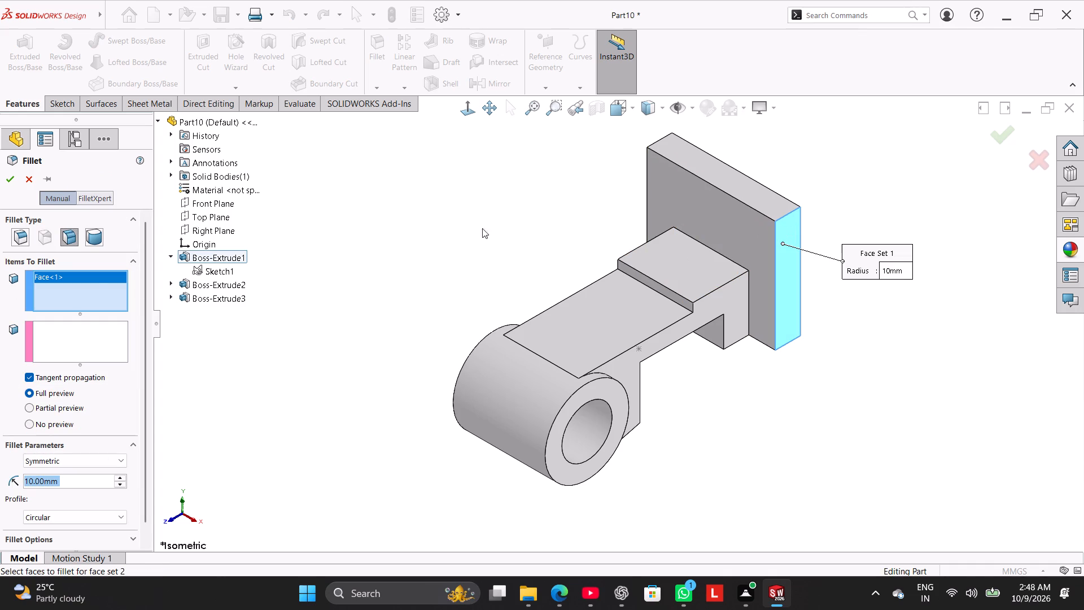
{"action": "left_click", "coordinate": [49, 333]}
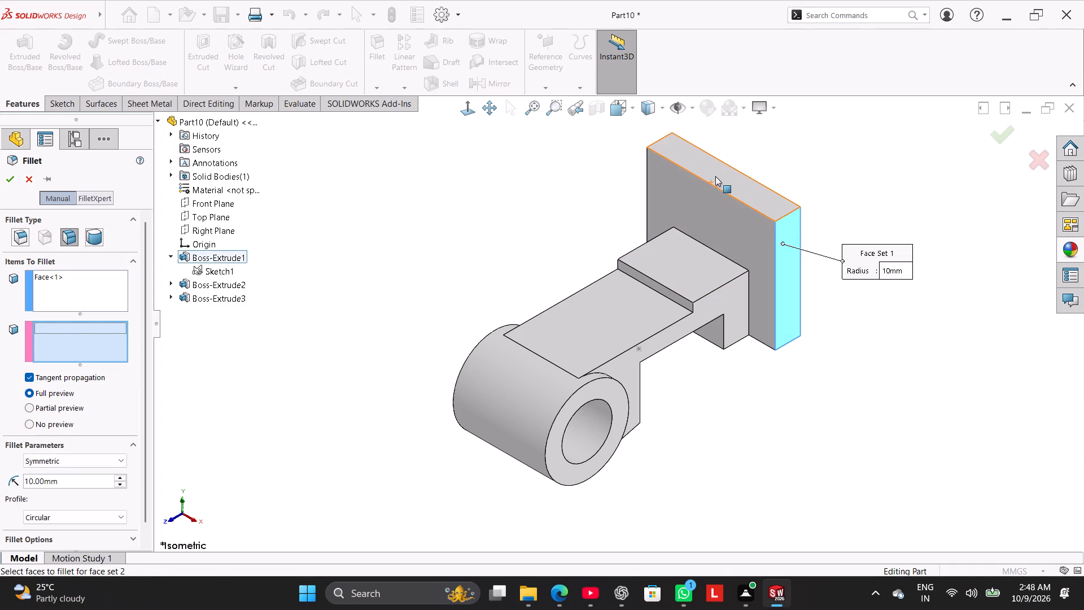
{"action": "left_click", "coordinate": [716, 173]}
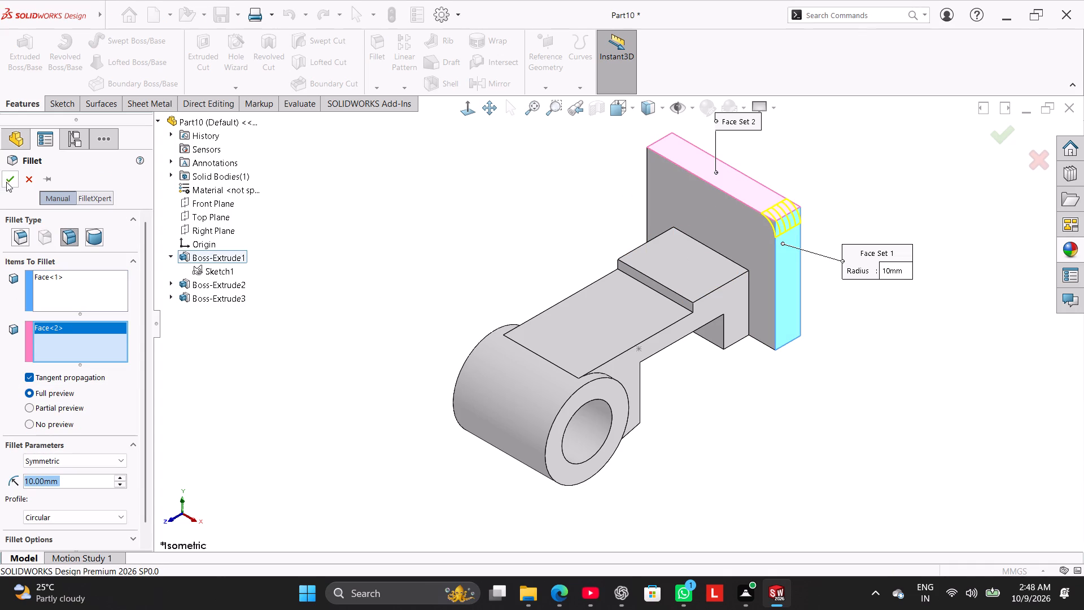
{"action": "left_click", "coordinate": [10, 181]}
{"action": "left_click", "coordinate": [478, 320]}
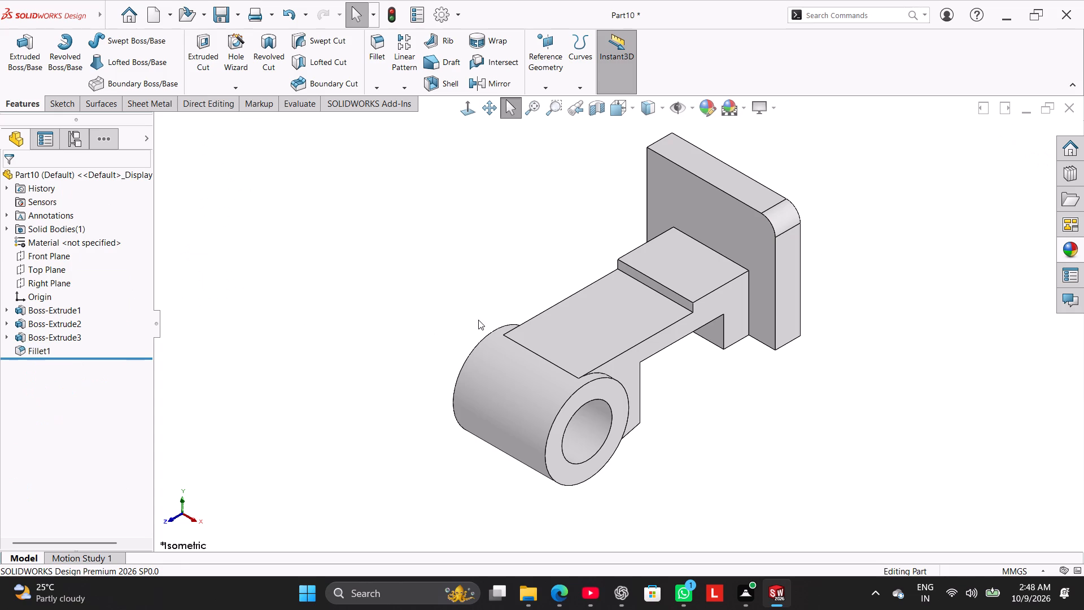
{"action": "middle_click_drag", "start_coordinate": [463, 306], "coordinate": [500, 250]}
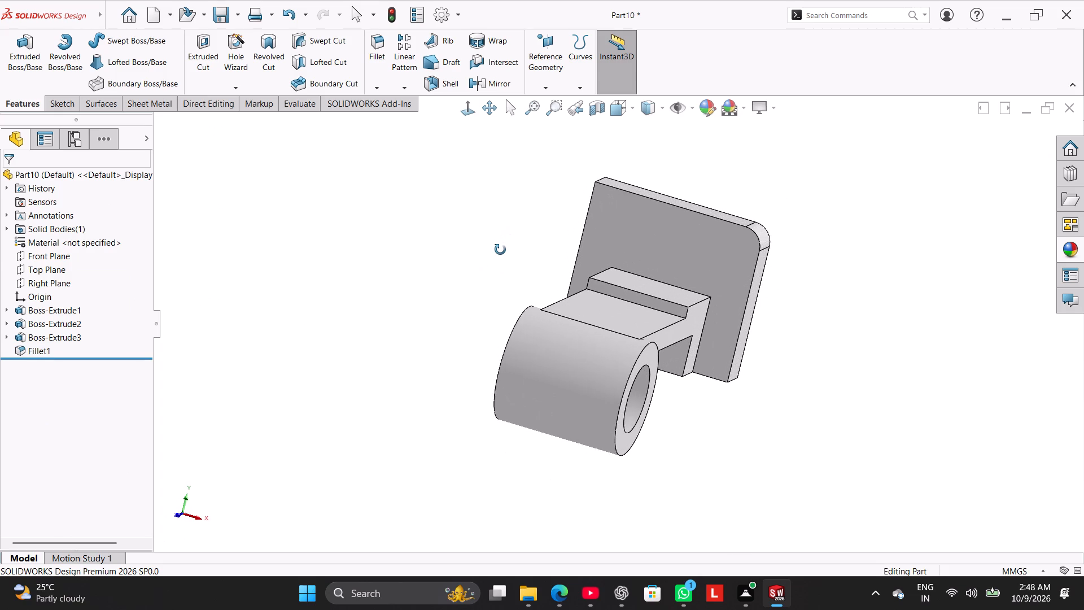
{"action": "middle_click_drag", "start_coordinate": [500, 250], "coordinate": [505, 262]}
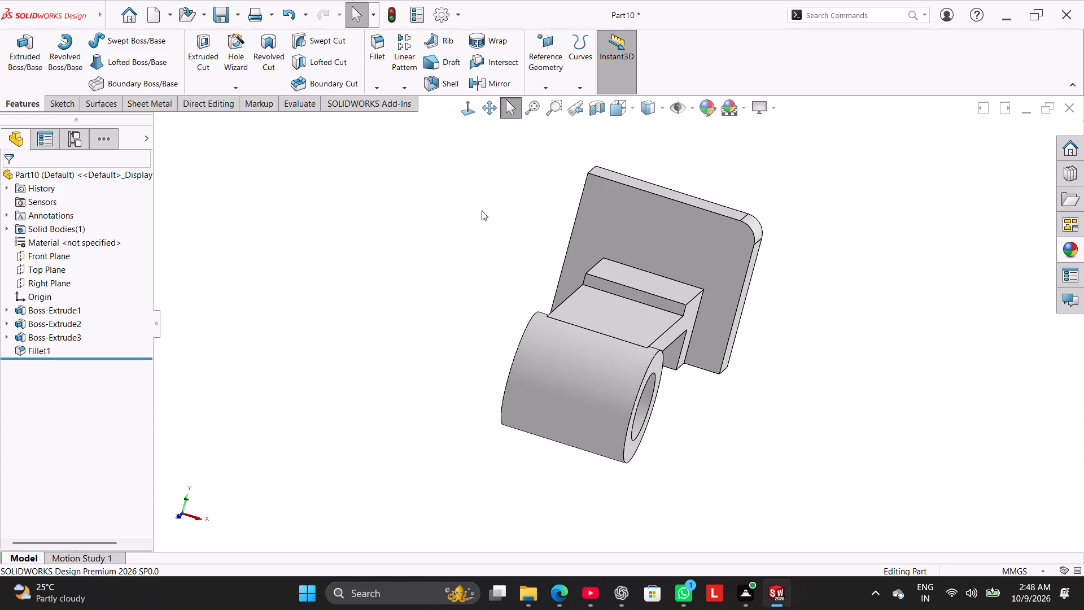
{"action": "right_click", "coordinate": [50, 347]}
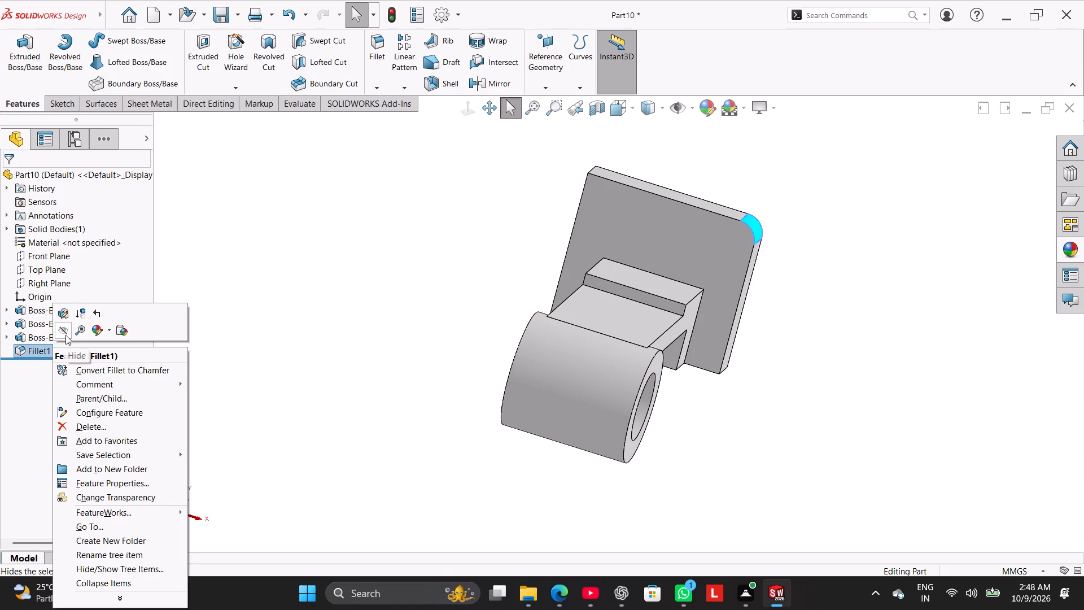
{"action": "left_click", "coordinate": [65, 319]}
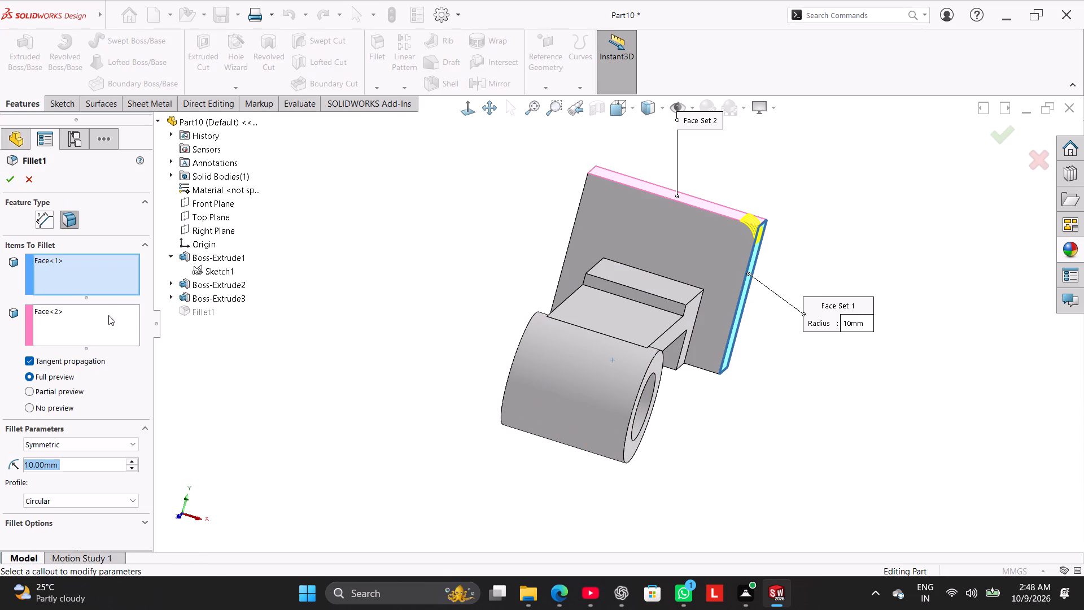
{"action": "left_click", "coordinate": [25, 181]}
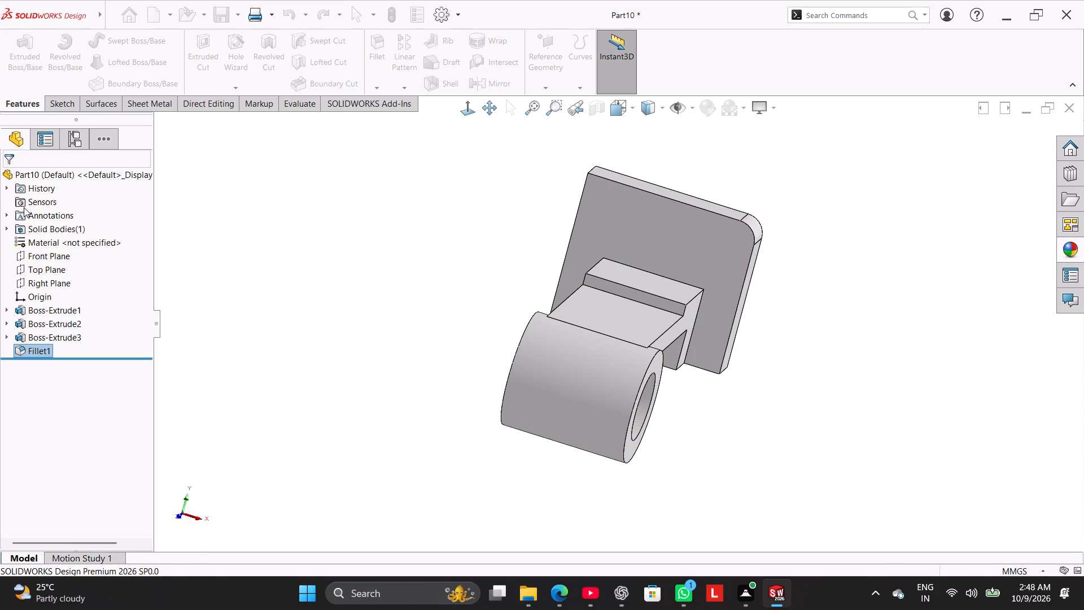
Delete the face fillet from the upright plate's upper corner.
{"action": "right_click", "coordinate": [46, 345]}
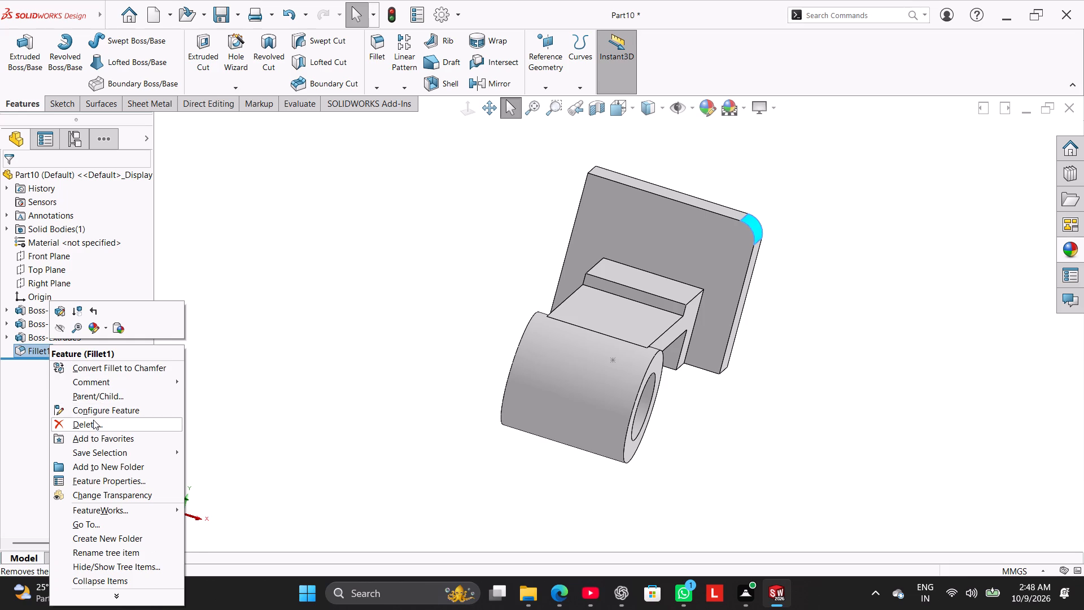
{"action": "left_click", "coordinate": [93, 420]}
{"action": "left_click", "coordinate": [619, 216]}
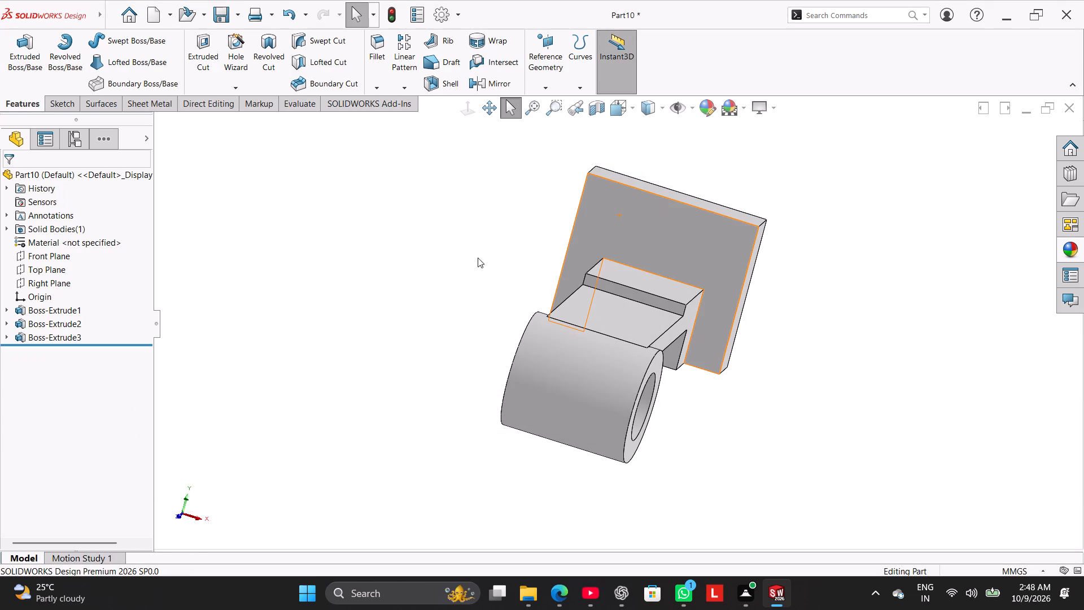
Round both upper corner edges of the upright plate with a 20 mm constant-size symmetric fillet.
{"action": "left_click", "coordinate": [383, 46]}
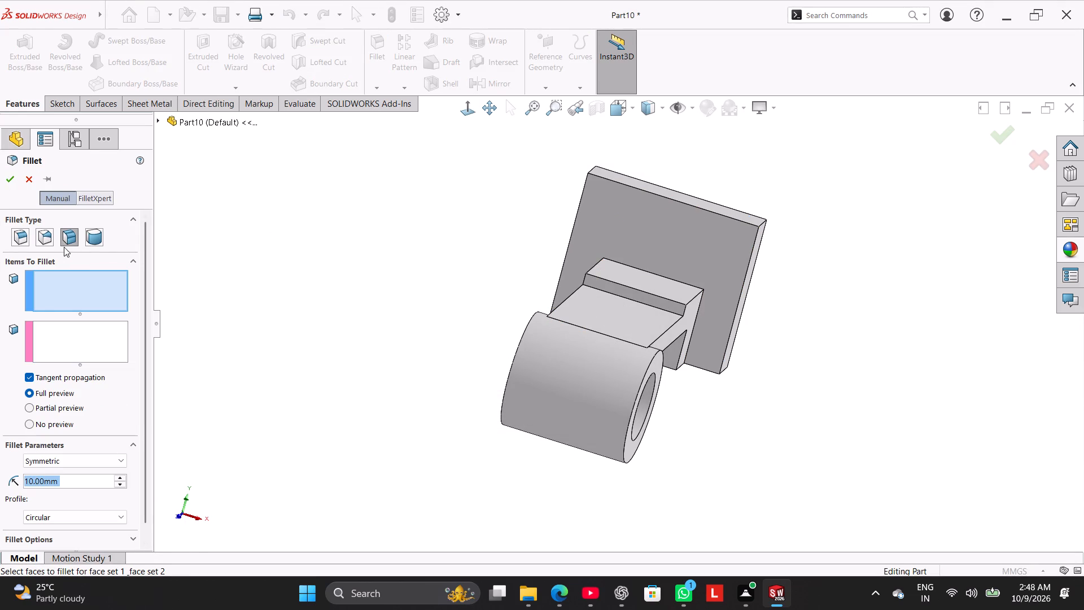
{"action": "left_click", "coordinate": [25, 237]}
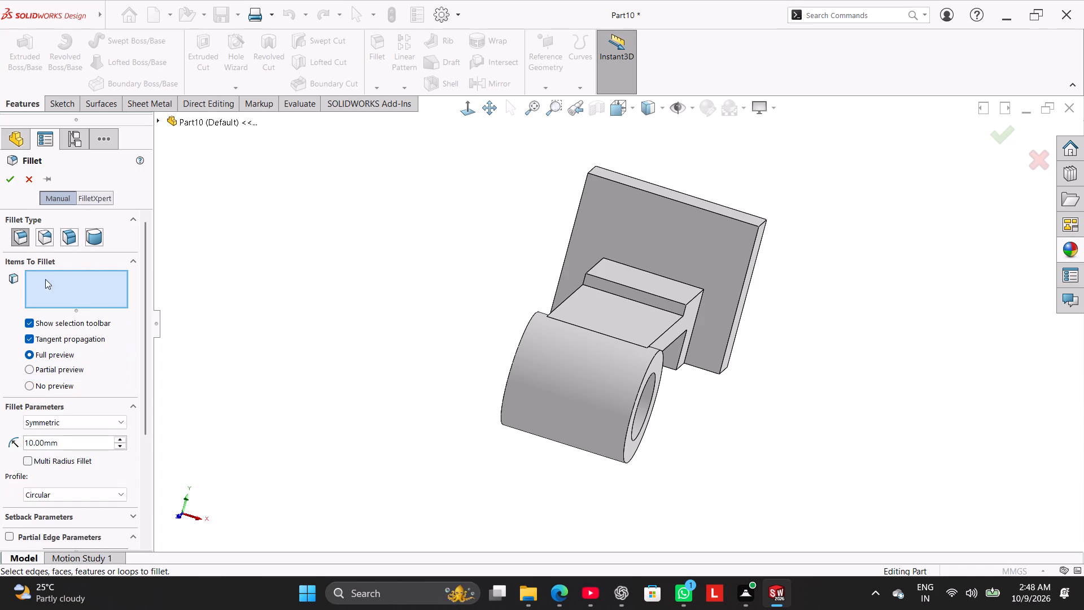
{"action": "double_click", "coordinate": [68, 443]}
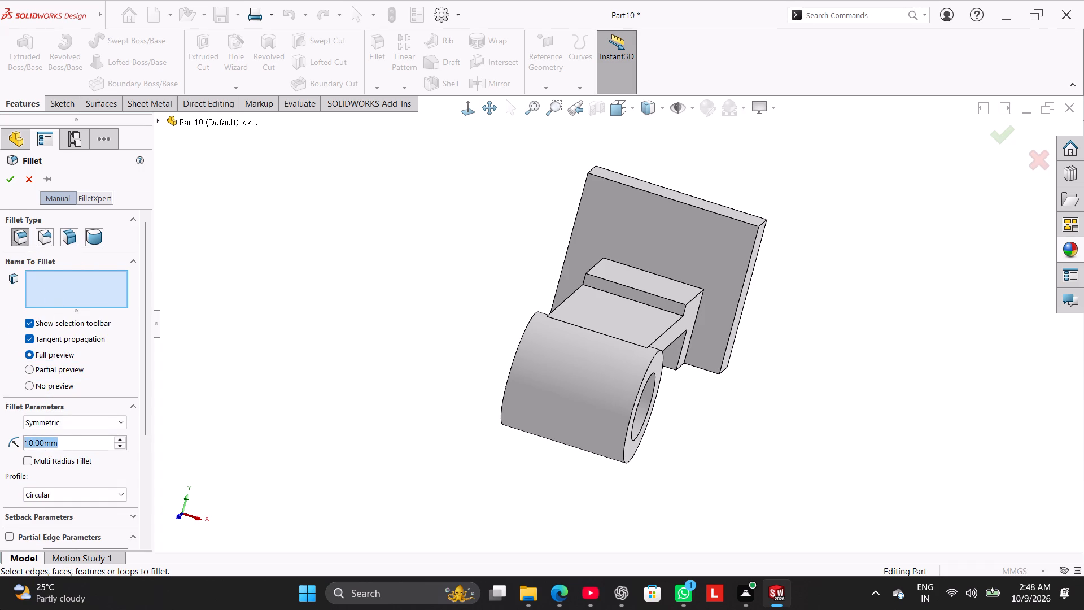
{"action": "type", "text": "20"}
{"action": "key", "text": "Return"}
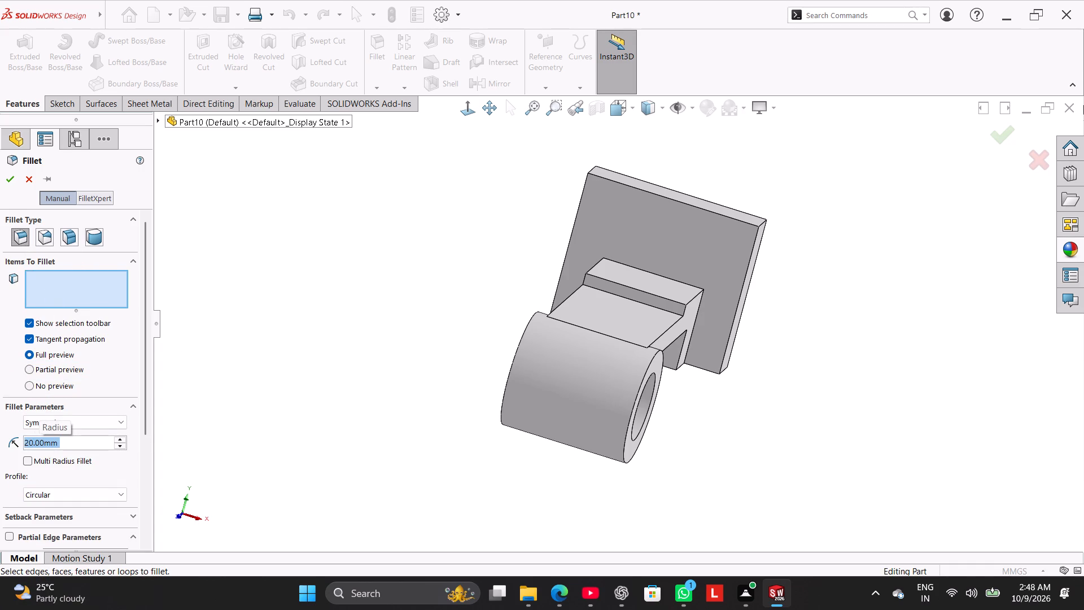
{"action": "middle_click_drag", "start_coordinate": [853, 185], "coordinate": [802, 270]}
{"action": "scroll", "coordinate": [798, 238], "scroll_direction": "down", "scroll_amount": 1}
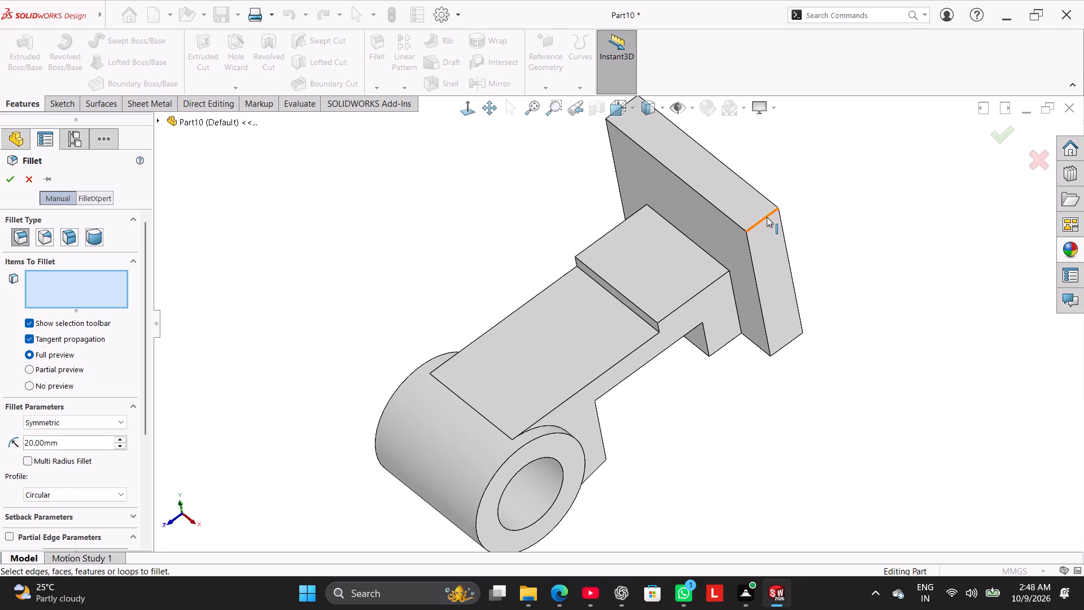
{"action": "left_click", "coordinate": [767, 217]}
{"action": "middle_click_drag", "start_coordinate": [588, 220], "coordinate": [633, 125]}
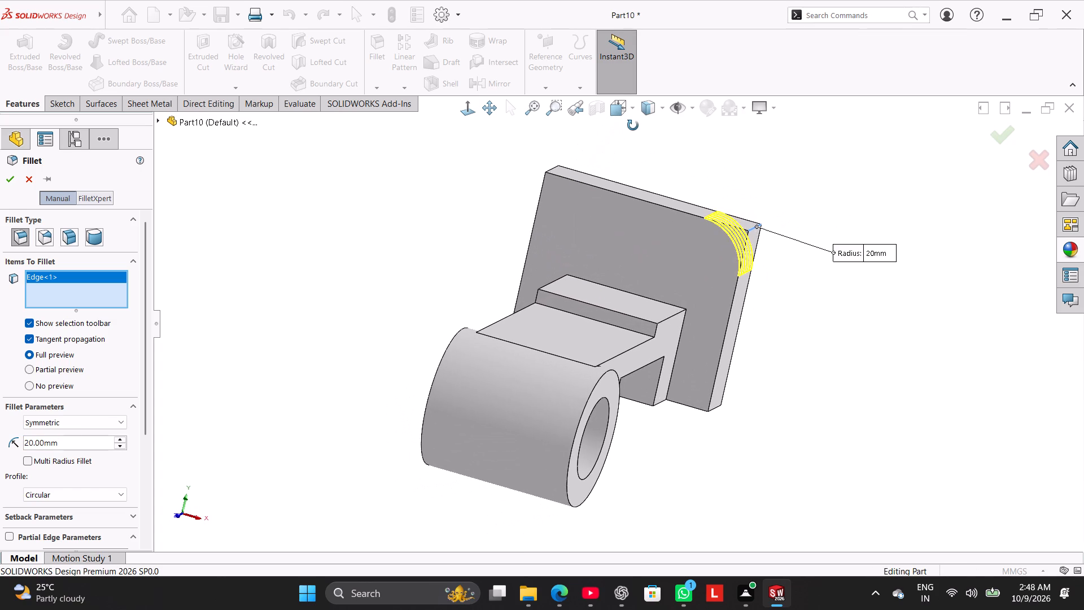
{"action": "middle_click_drag", "start_coordinate": [633, 125], "coordinate": [639, 137]}
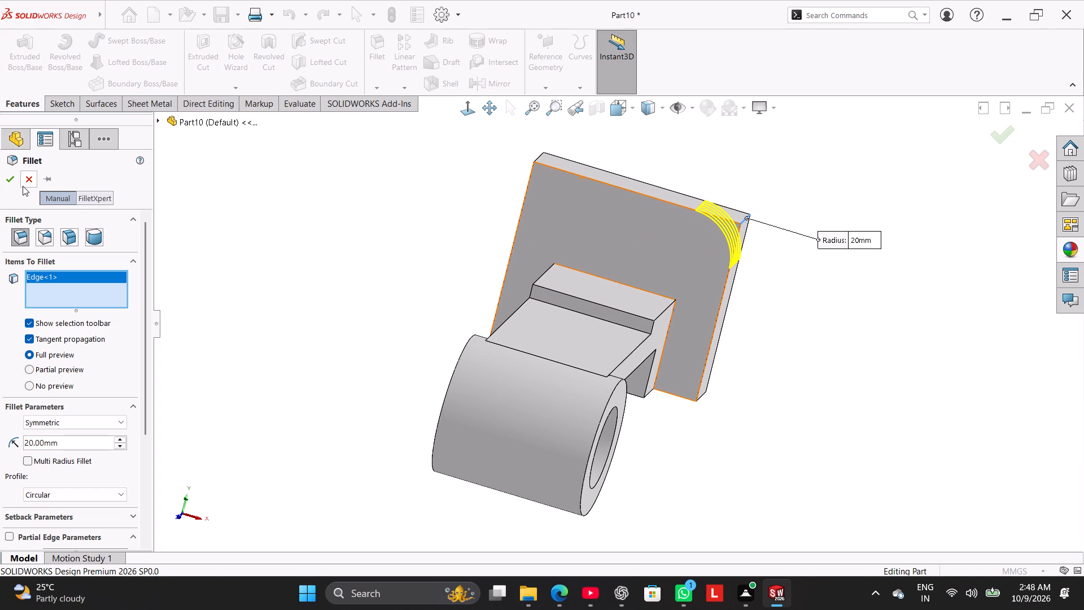
{"action": "middle_click_drag", "start_coordinate": [705, 138], "coordinate": [742, 173]}
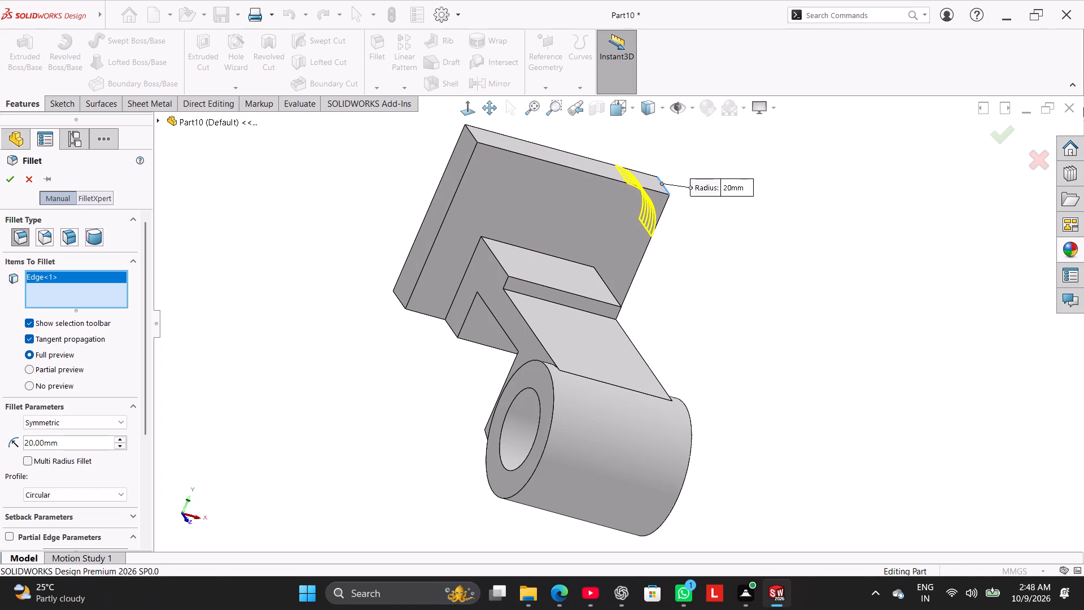
{"action": "scroll", "coordinate": [486, 272], "scroll_direction": "up", "scroll_amount": 1}
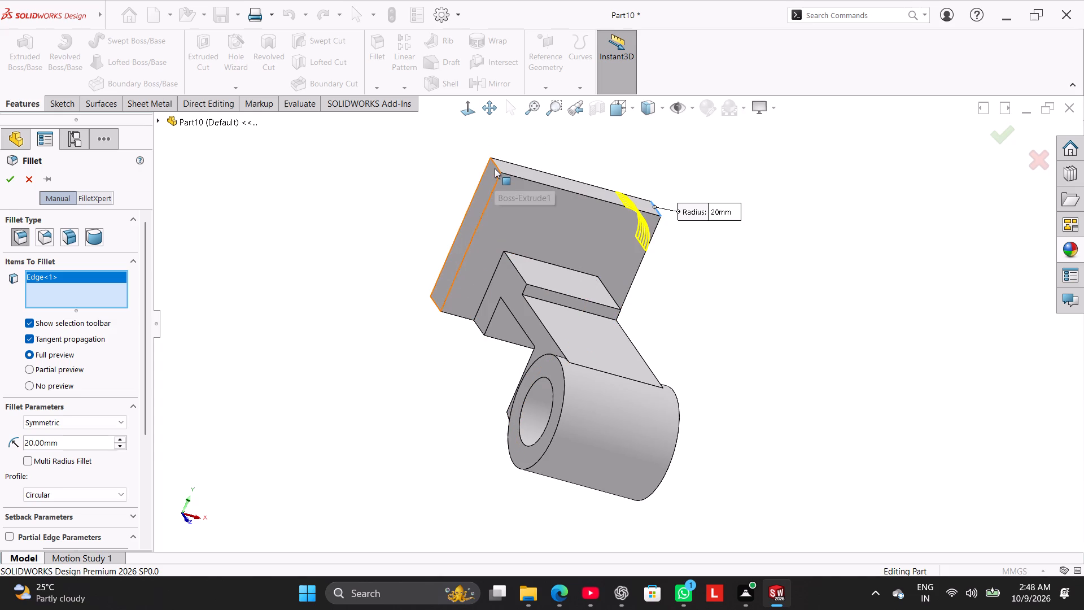
{"action": "left_click", "coordinate": [497, 165]}
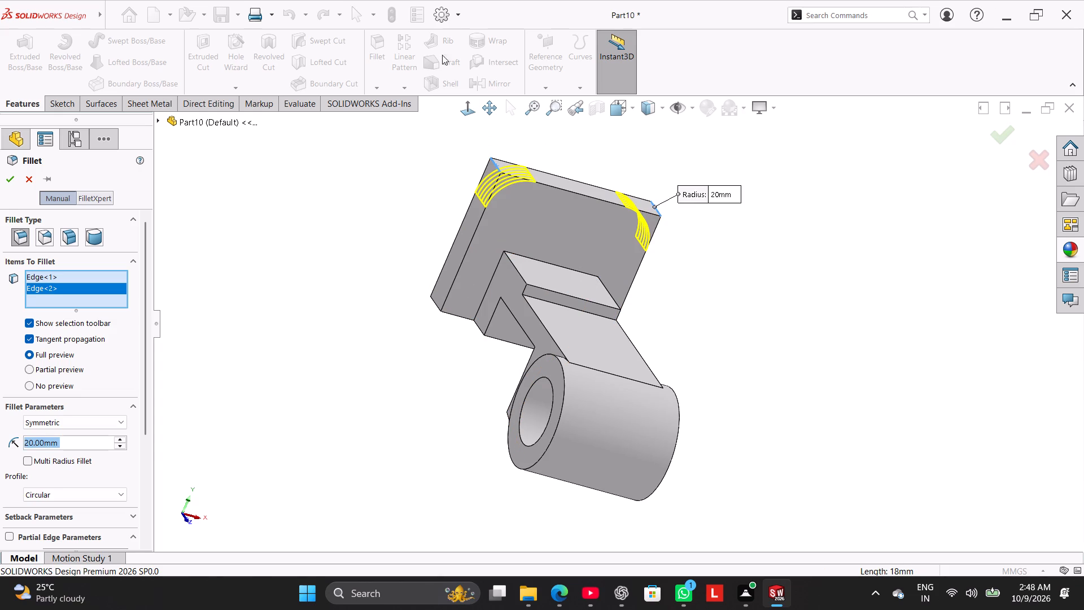
{"action": "left_click", "coordinate": [6, 177]}
On the upright plate's arm-side face, sketch two circles about 20 mm and 22 mm in diameter, centred on the rounded corners' arc centres.
{"action": "right_click_drag", "start_coordinate": [333, 359], "coordinate": [590, 232]}
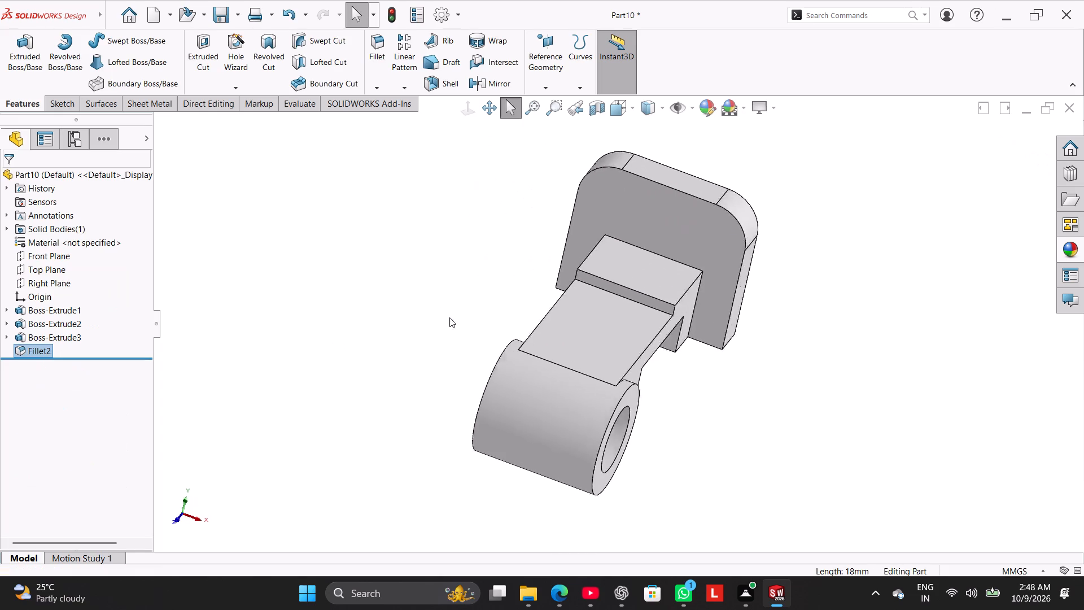
{"action": "left_click", "coordinate": [328, 338]}
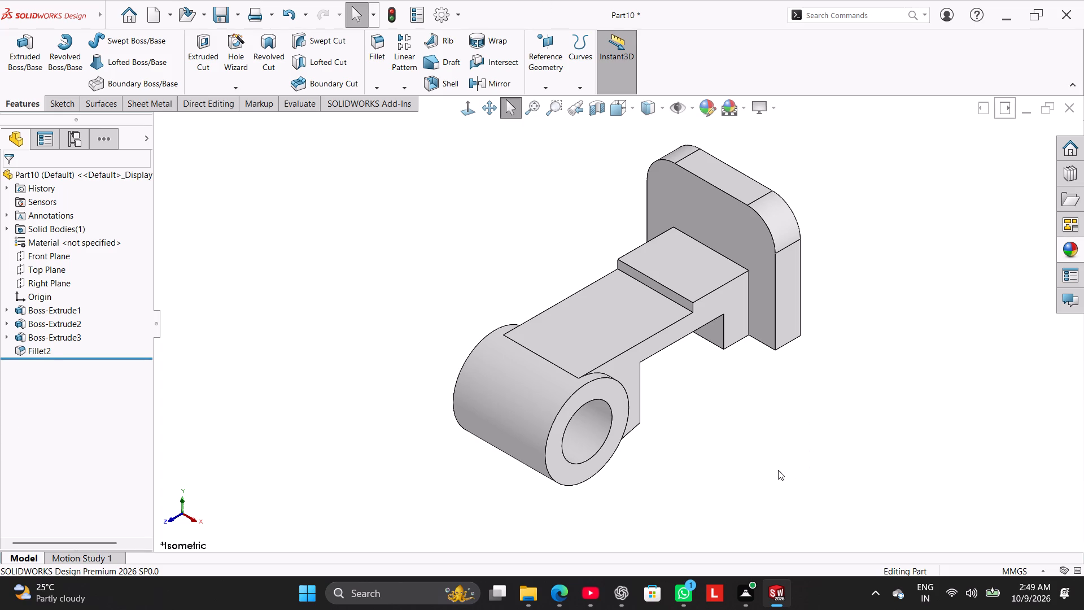
{"action": "right_click", "coordinate": [723, 233]}
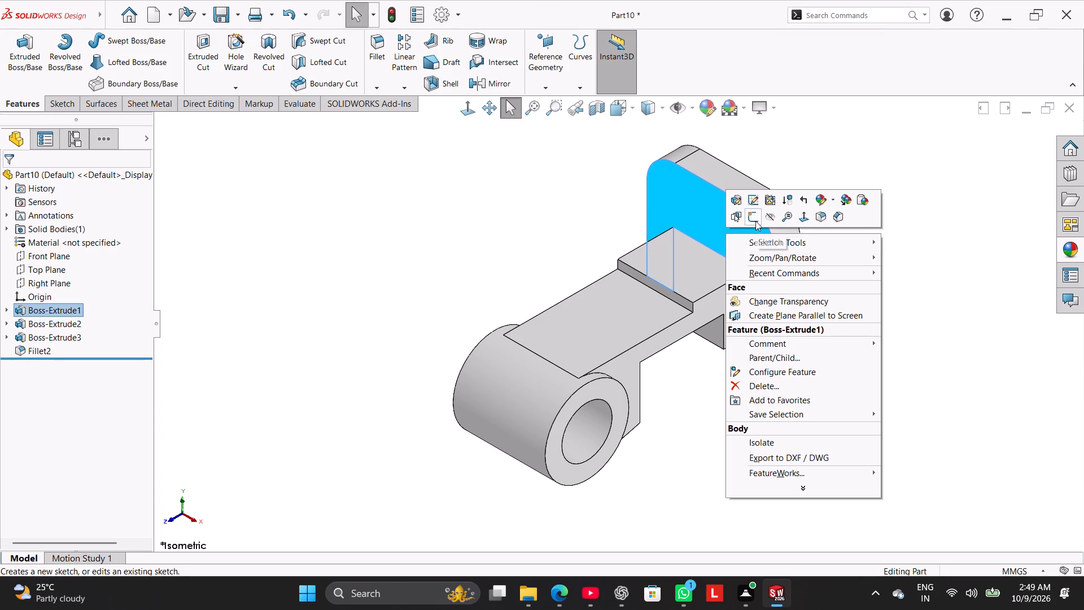
{"action": "left_click", "coordinate": [755, 221]}
{"action": "left_click", "coordinate": [451, 282]}
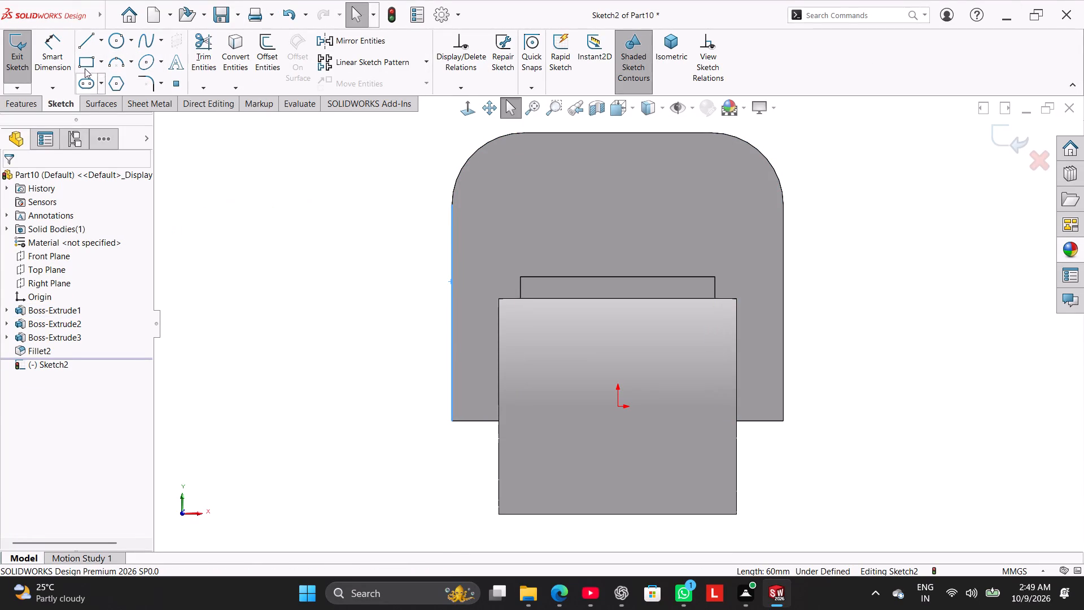
{"action": "left_click", "coordinate": [116, 41]}
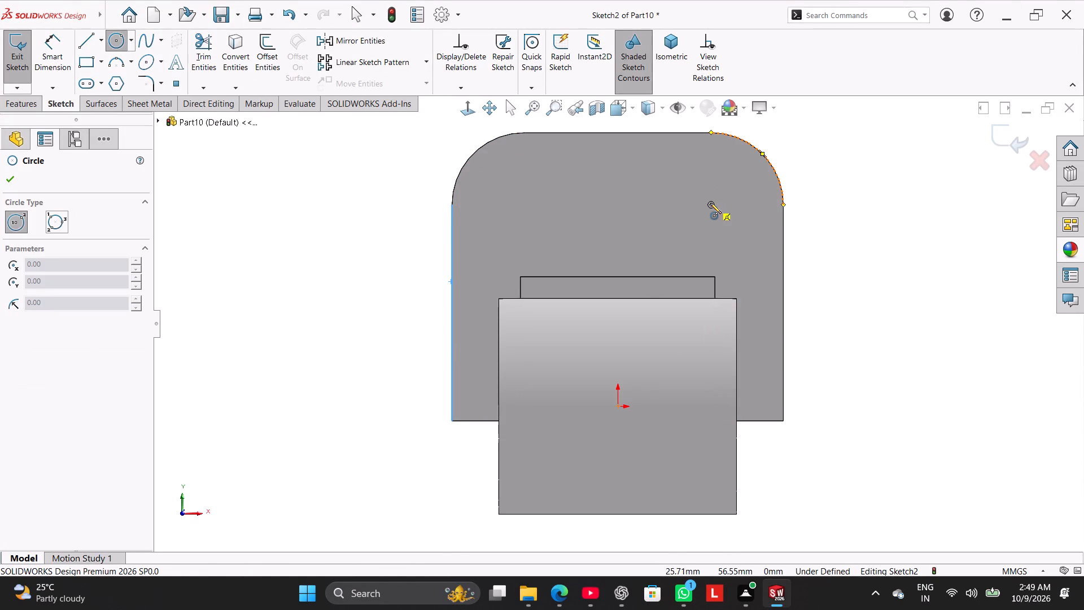
{"action": "left_click", "coordinate": [710, 203]}
{"action": "left_click", "coordinate": [728, 236]}
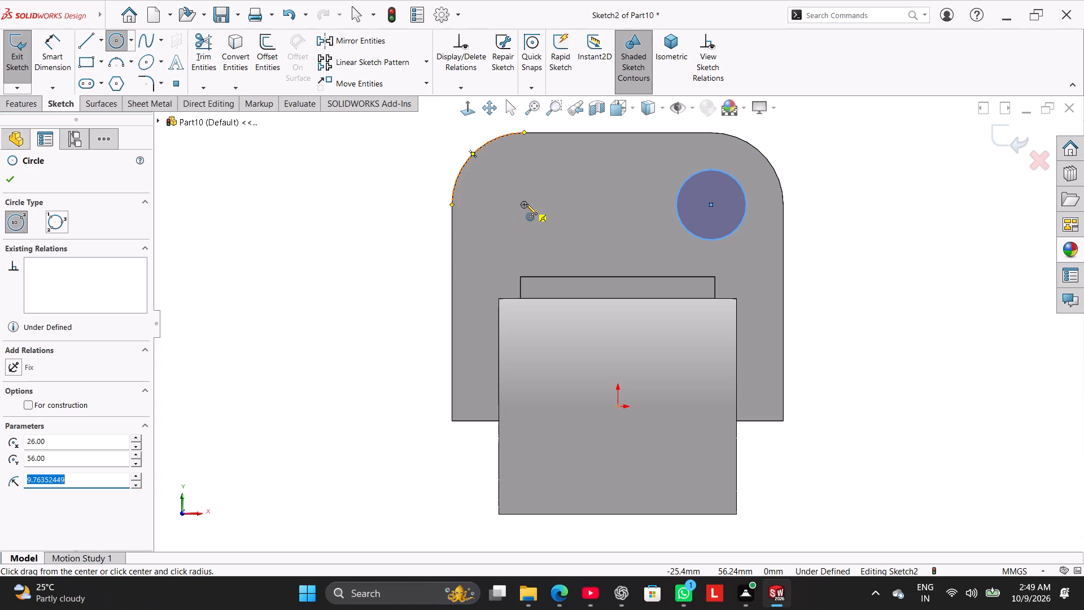
{"action": "left_click", "coordinate": [524, 204]}
{"action": "left_click", "coordinate": [545, 238]}
{"action": "right_click", "coordinate": [382, 191]}
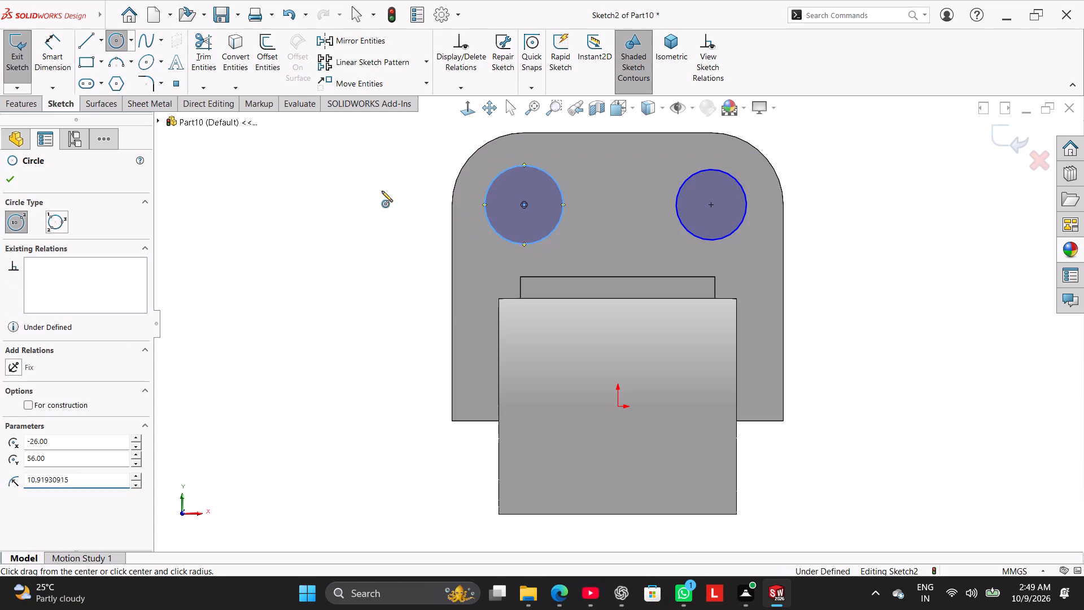
{"action": "left_click", "coordinate": [401, 199]}
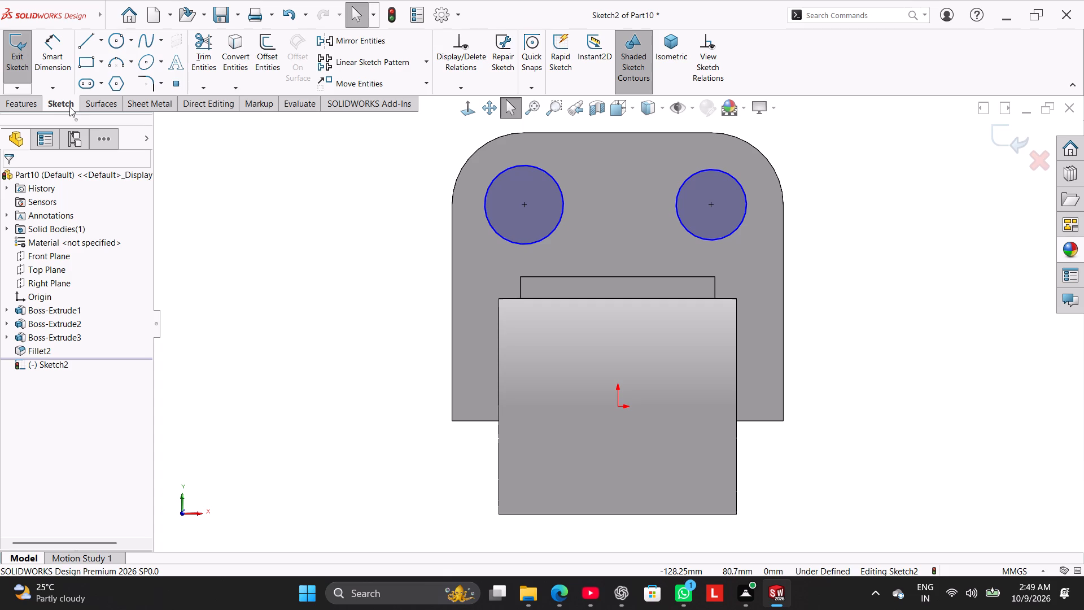
Dimension the right-hand circle on the upright plate to a 16 mm diameter.
{"action": "left_click", "coordinate": [65, 55]}
{"action": "scroll", "coordinate": [760, 171], "scroll_direction": "up", "scroll_amount": 2}
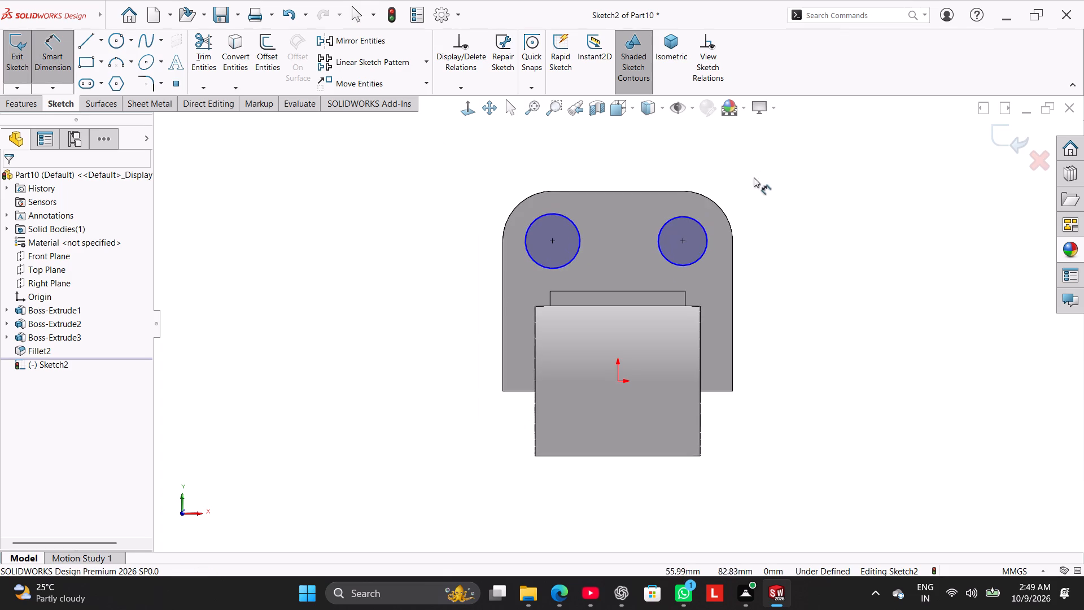
{"action": "left_click", "coordinate": [696, 220]}
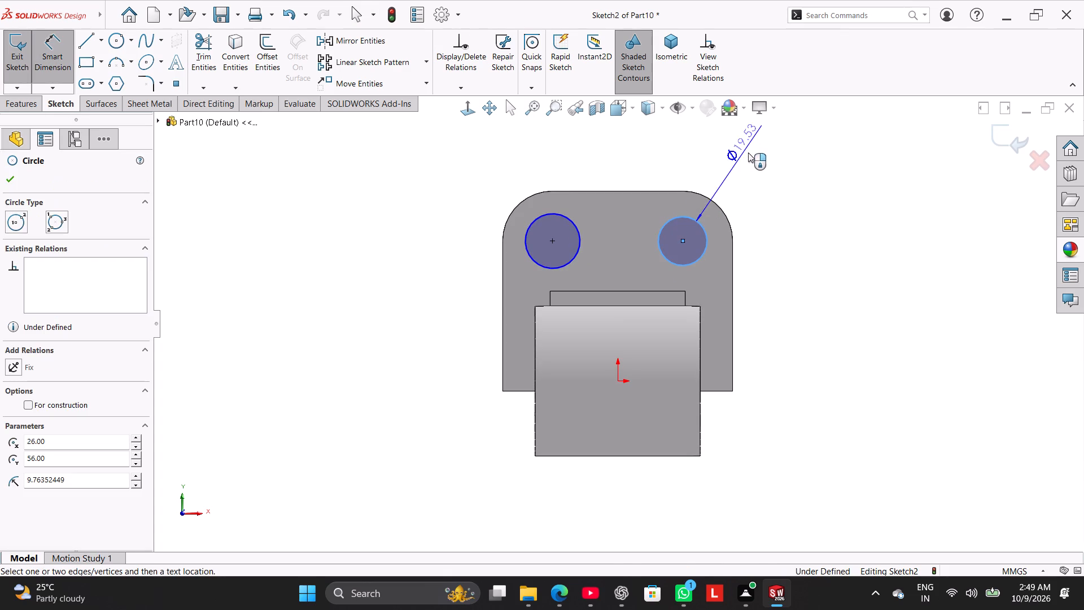
{"action": "left_click", "coordinate": [745, 158]}
{"action": "key", "text": "1"}
{"action": "key", "text": "6"}
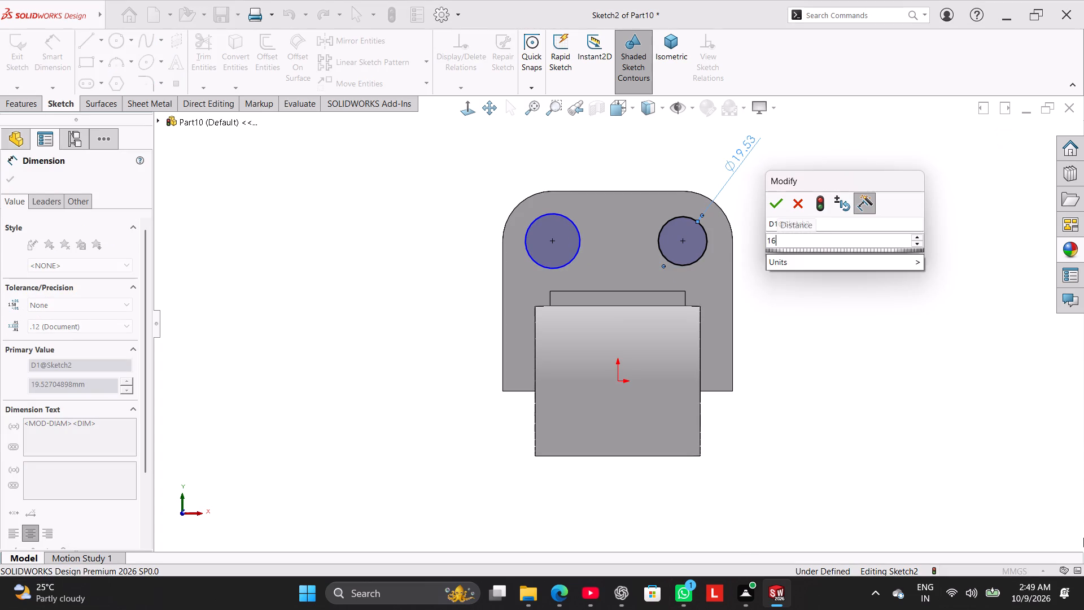
{"action": "key", "text": "Return"}
{"action": "right_click_drag", "start_coordinate": [1083, 607], "coordinate": [602, 600]}
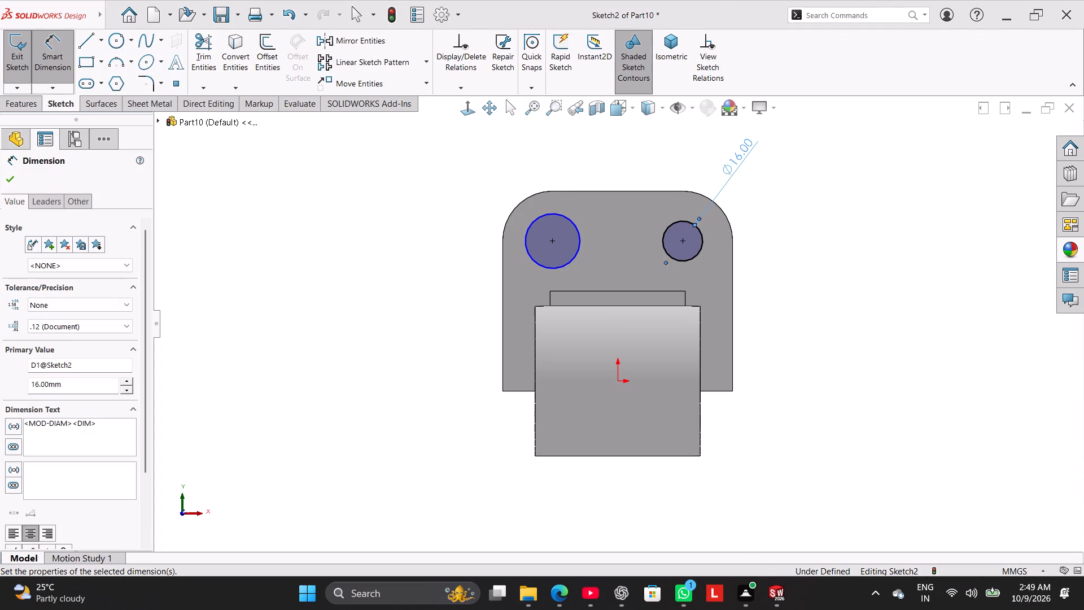
{"action": "right_click", "coordinate": [868, 219]}
{"action": "left_click", "coordinate": [916, 253]}
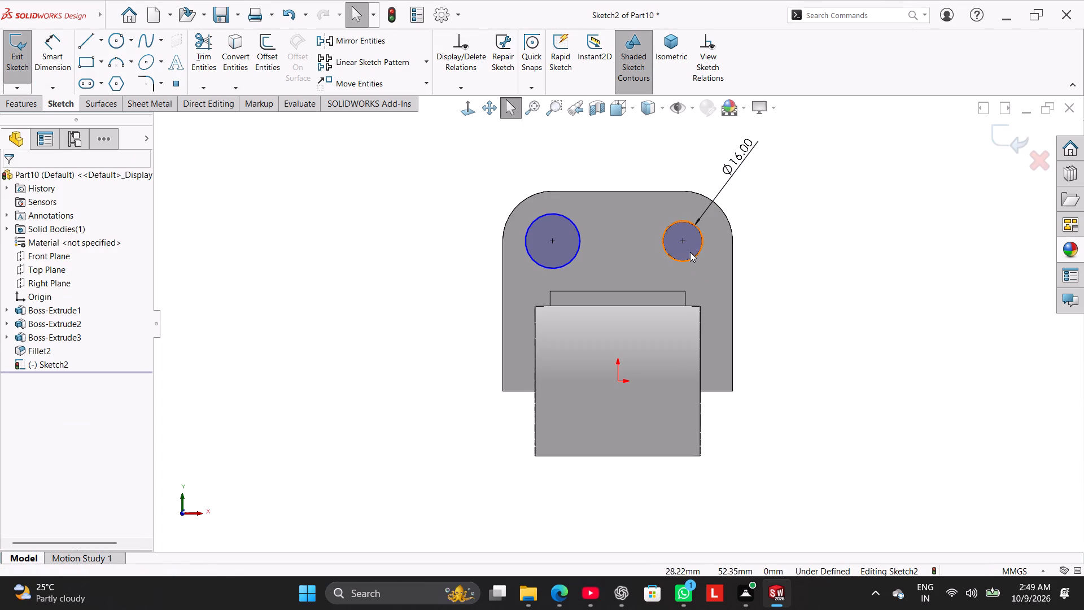
Make the two circles on the upright plate equal in size with an Equal relation.
{"action": "left_click", "coordinate": [694, 259], "text": "ctrl"}
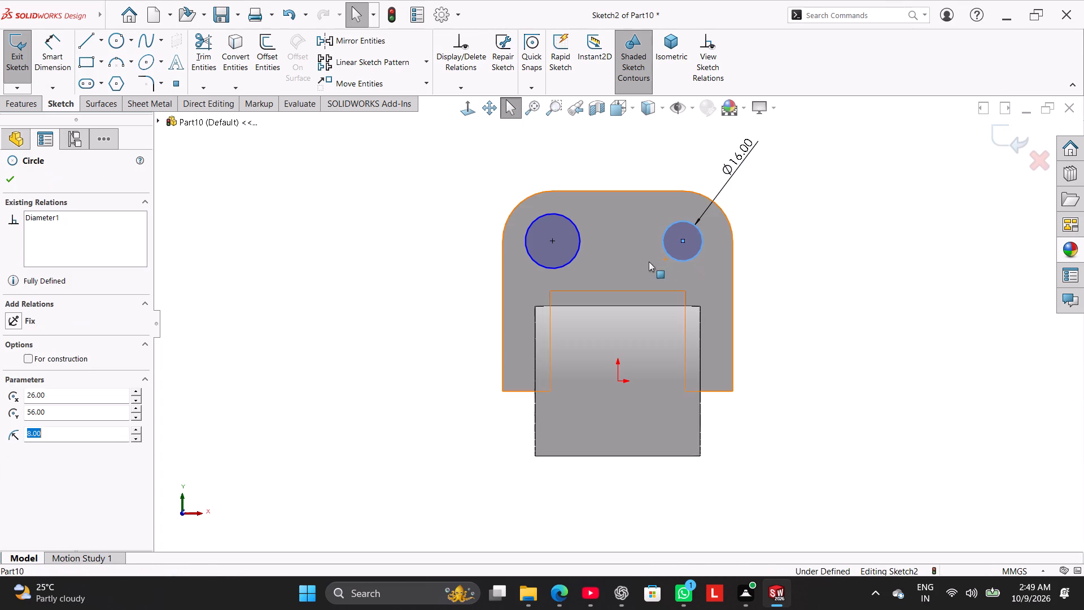
{"action": "left_click", "coordinate": [554, 267], "text": "ctrl"}
{"action": "right_click", "coordinate": [423, 244]}
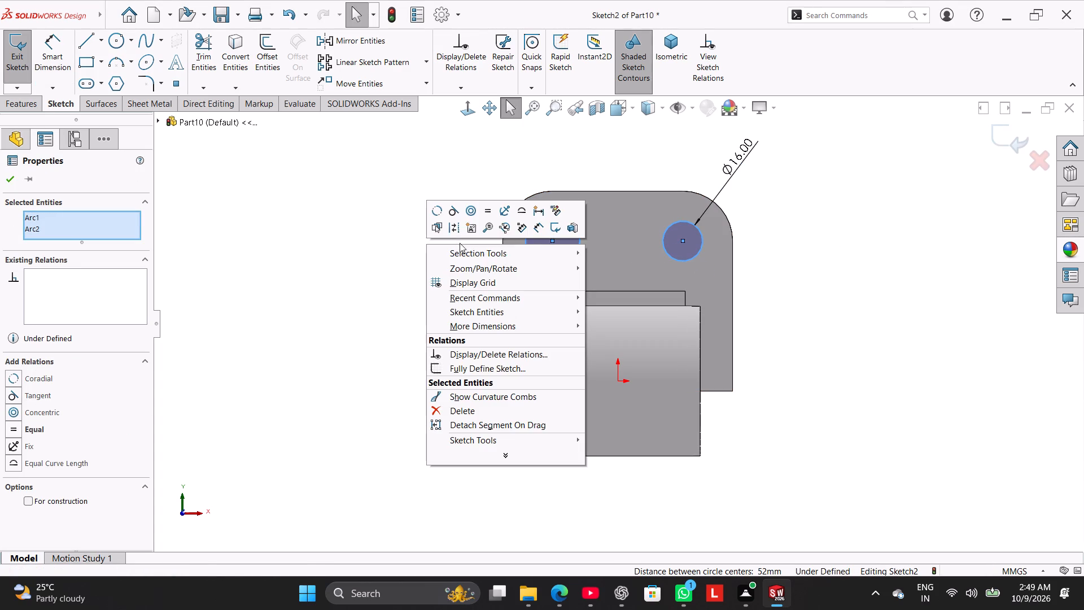
{"action": "left_click", "coordinate": [485, 211]}
{"action": "left_click", "coordinate": [426, 229]}
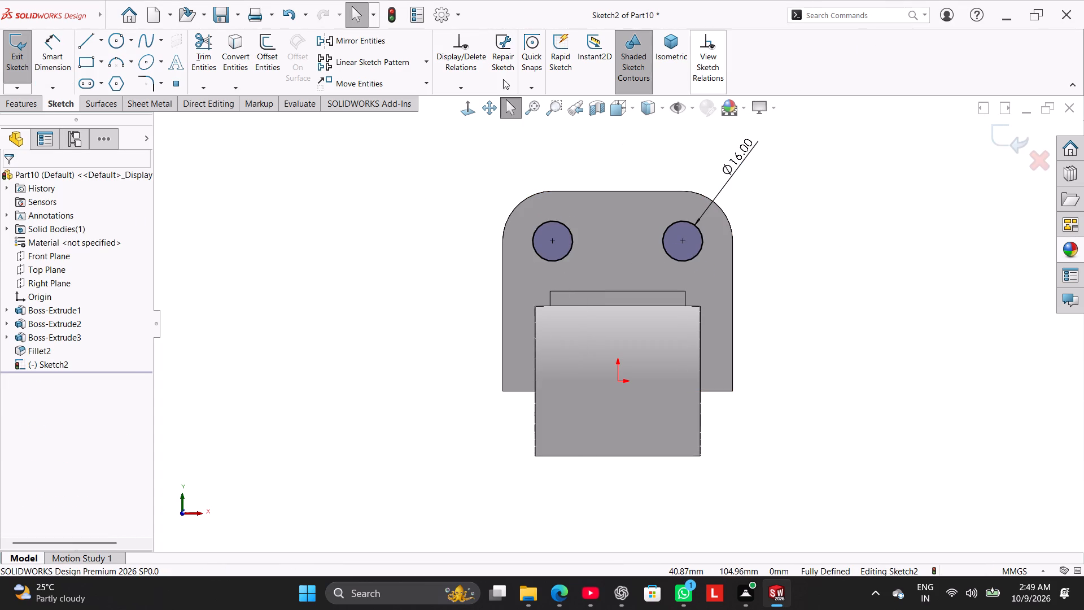
Check the spacing between the two hole centres and the right-hand hole centre's distance from the plate's side edge.
{"action": "left_click", "coordinate": [49, 63]}
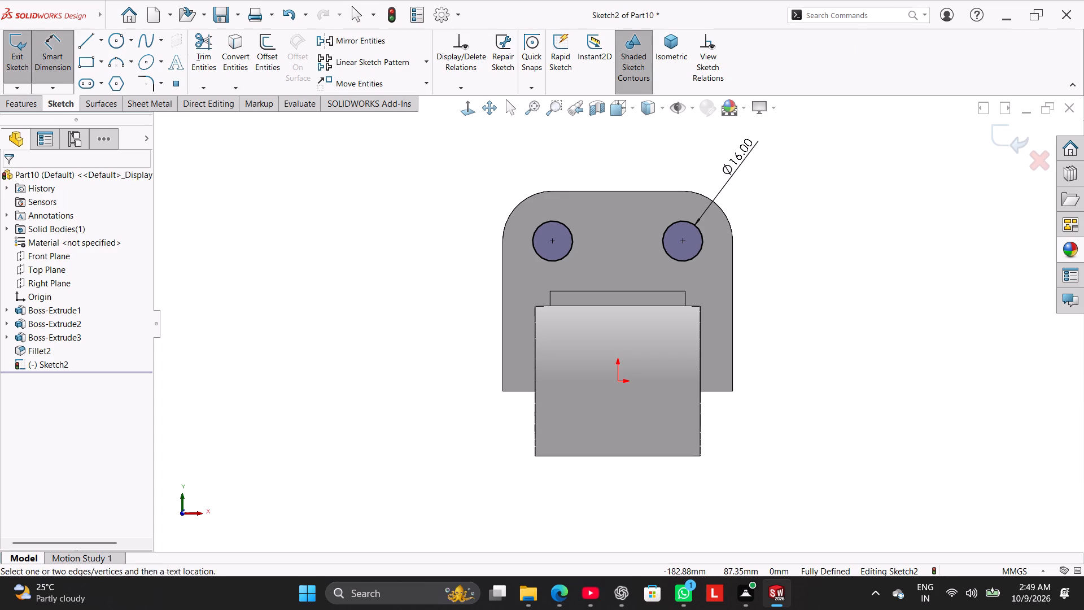
{"action": "left_click", "coordinate": [552, 238]}
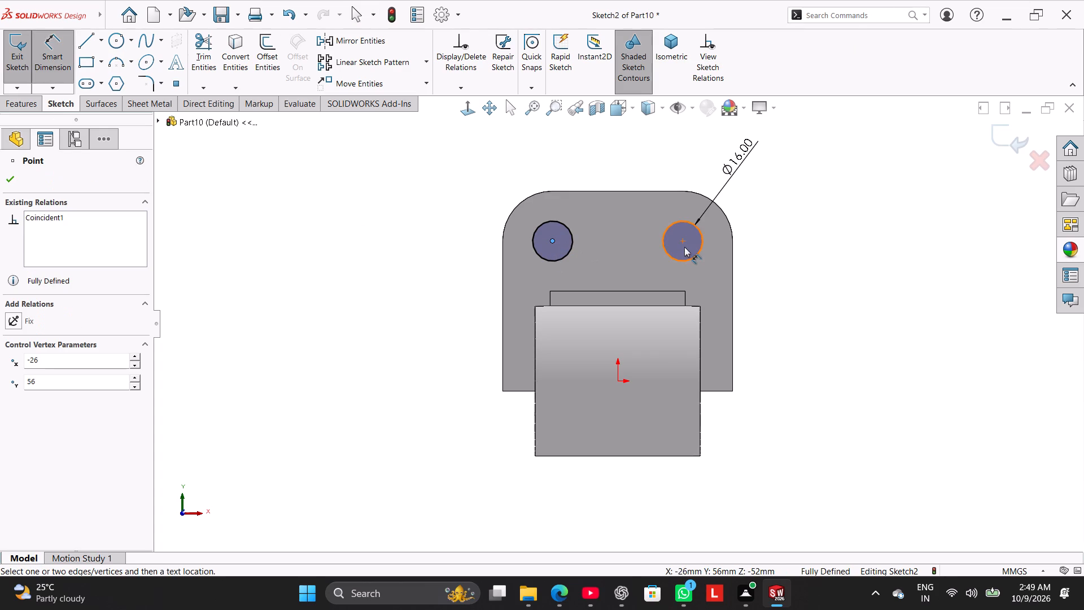
{"action": "left_click", "coordinate": [685, 242]}
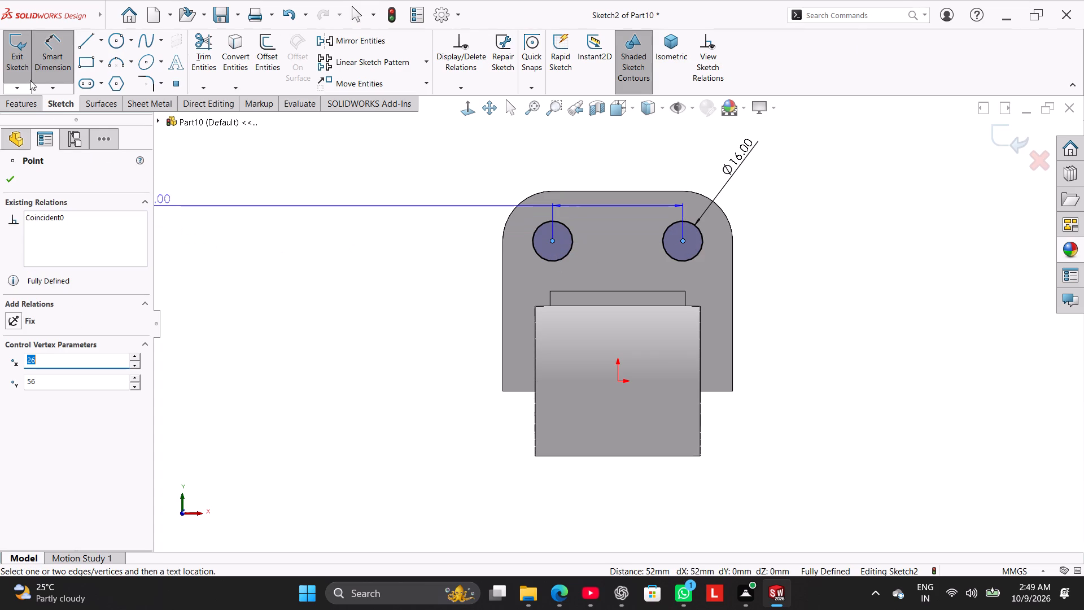
{"action": "left_click", "coordinate": [46, 59]}
{"action": "left_click", "coordinate": [56, 62]}
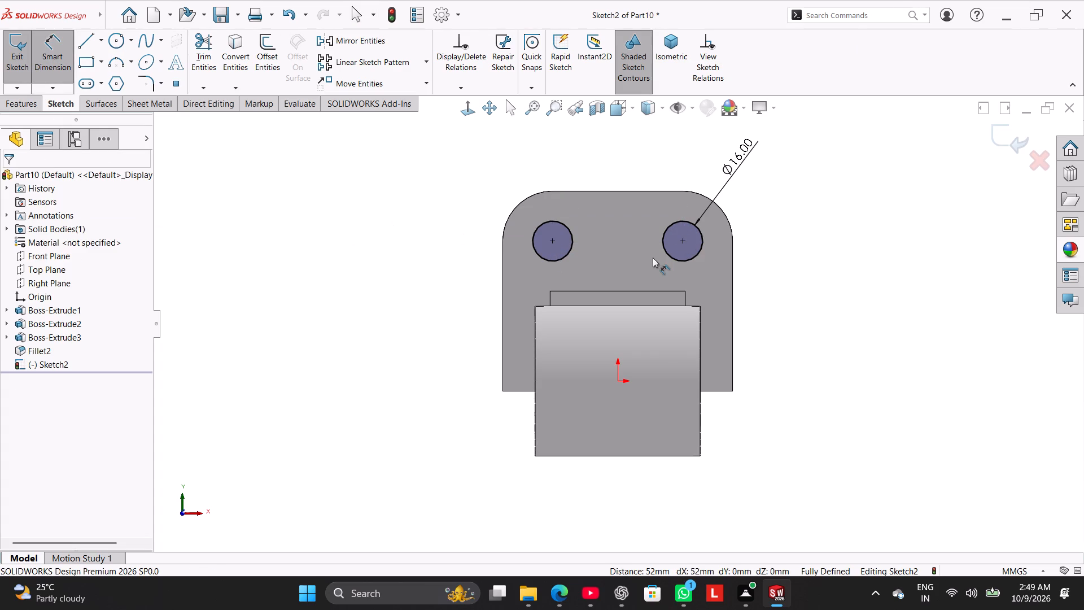
{"action": "left_click", "coordinate": [681, 240]}
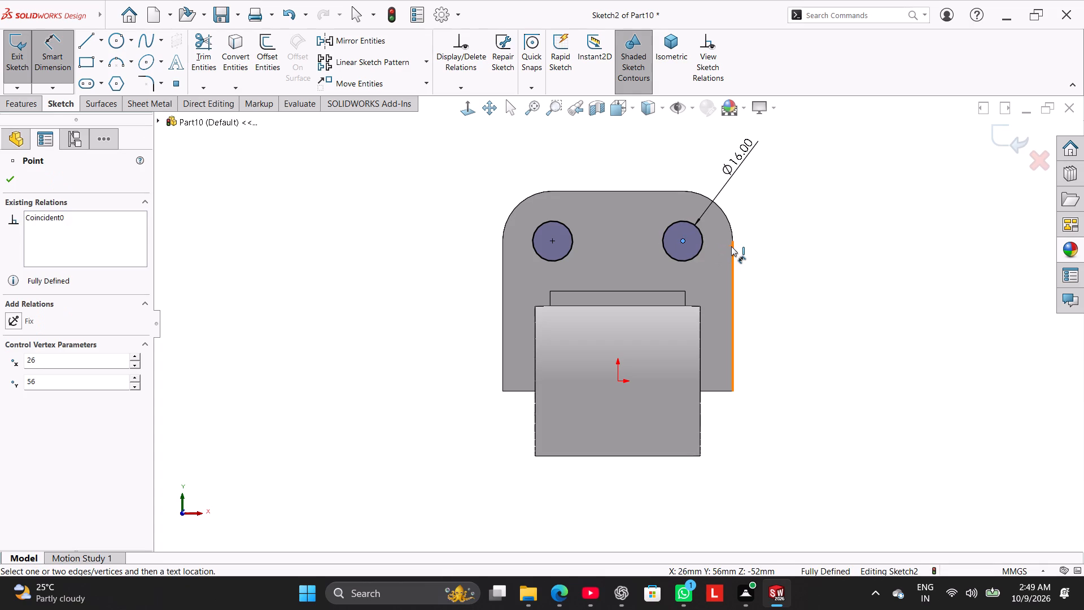
{"action": "left_click", "coordinate": [731, 246]}
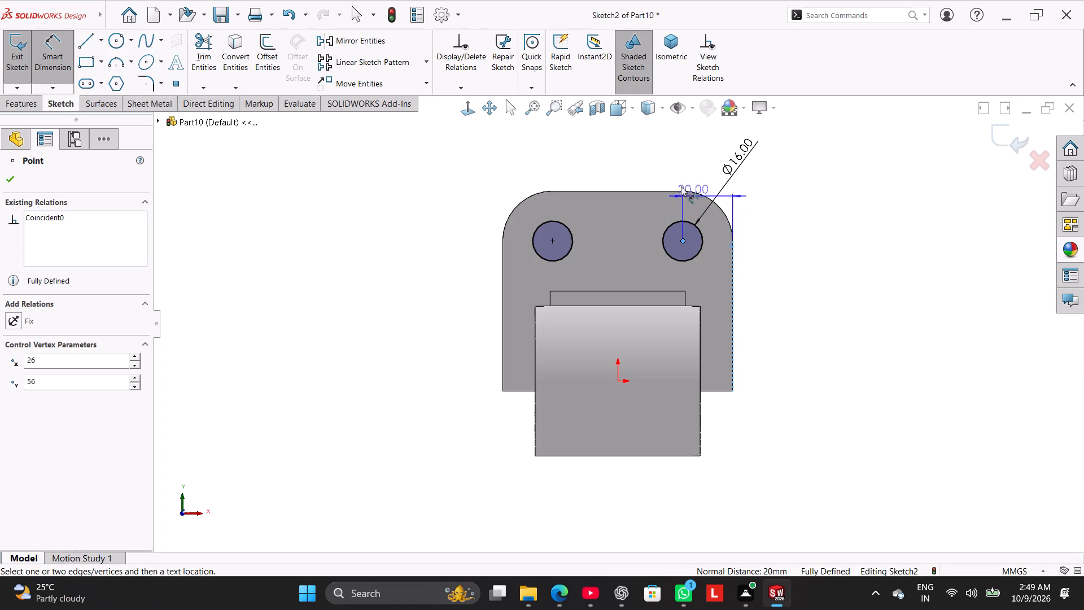
{"action": "left_click", "coordinate": [41, 69]}
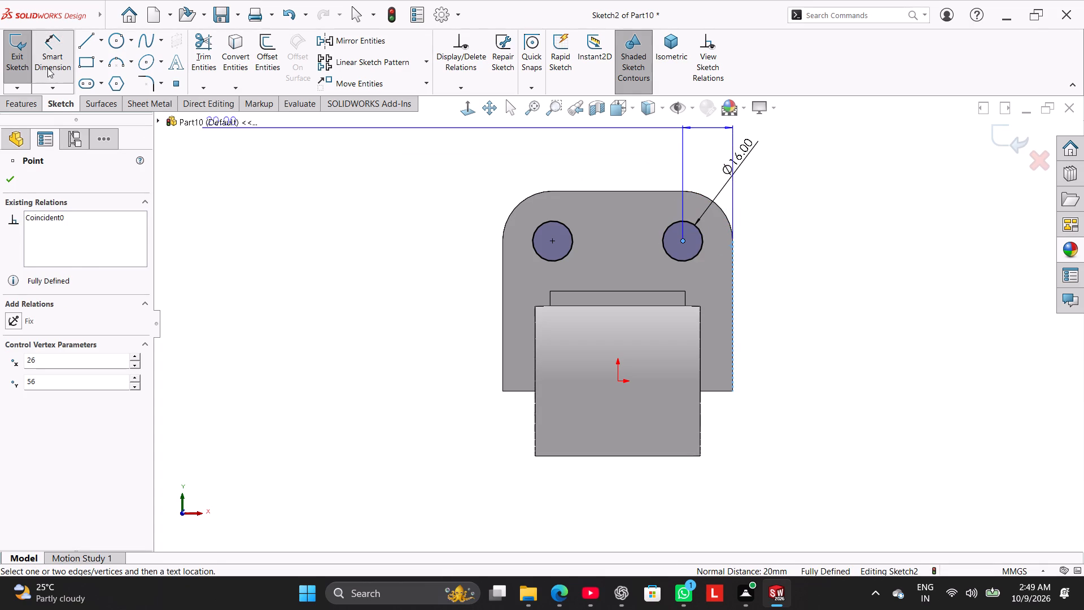
Check the right-hand hole centre against the plate's rounded corner and the radius of that corner.
{"action": "left_click", "coordinate": [53, 51]}
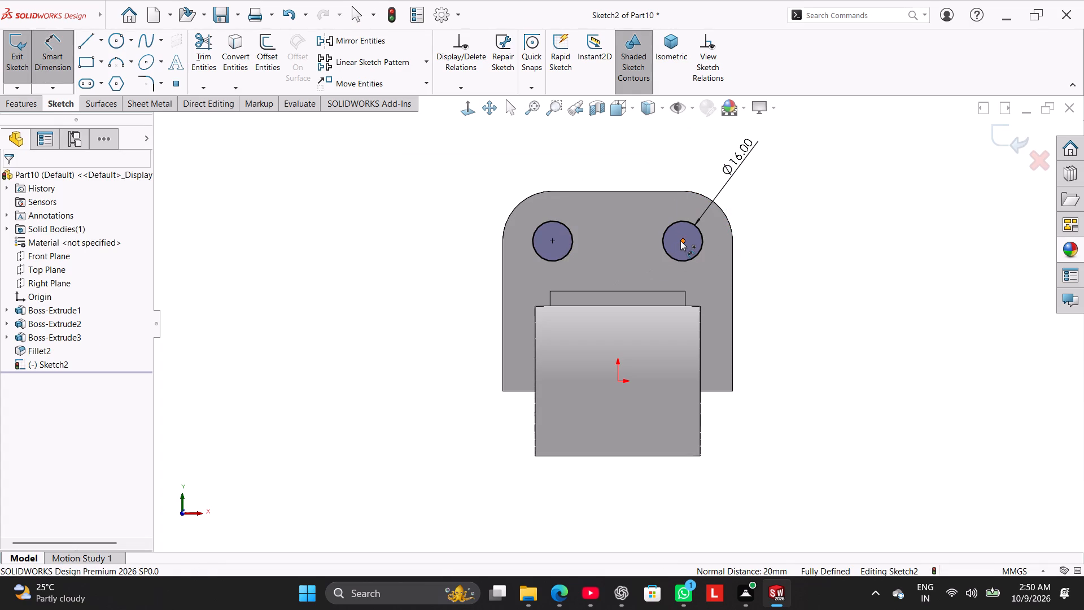
{"action": "left_click", "coordinate": [680, 241]}
{"action": "left_click", "coordinate": [725, 214]}
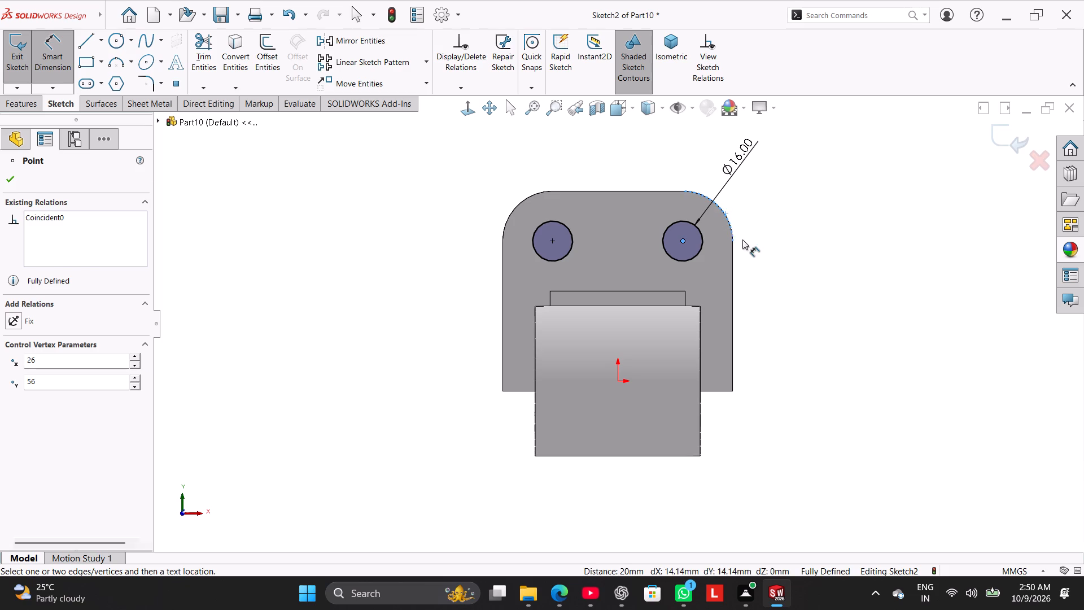
{"action": "left_click", "coordinate": [723, 211]}
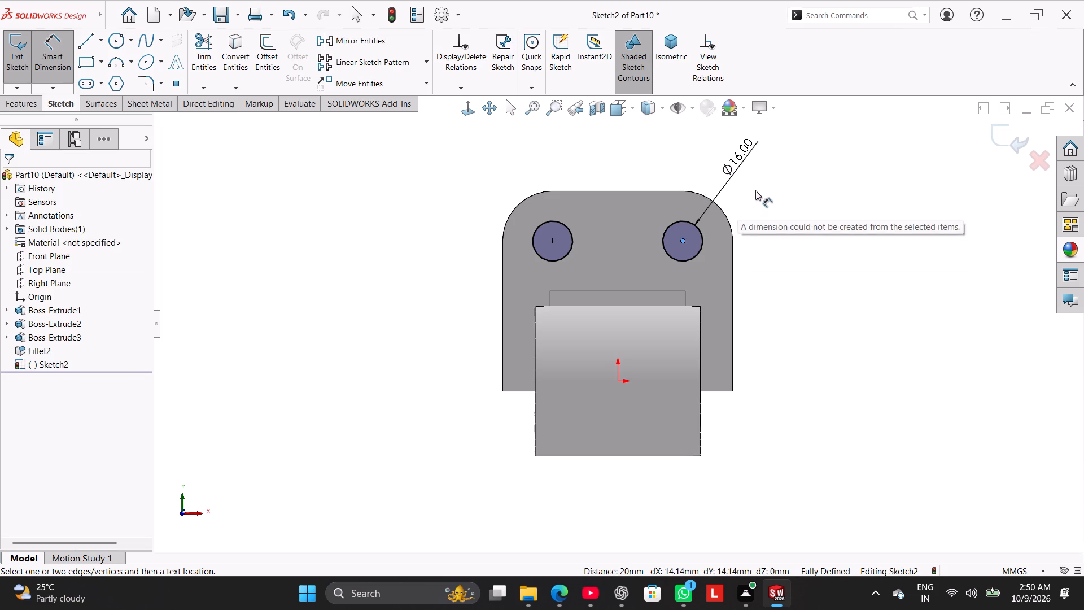
{"action": "left_click", "coordinate": [58, 68]}
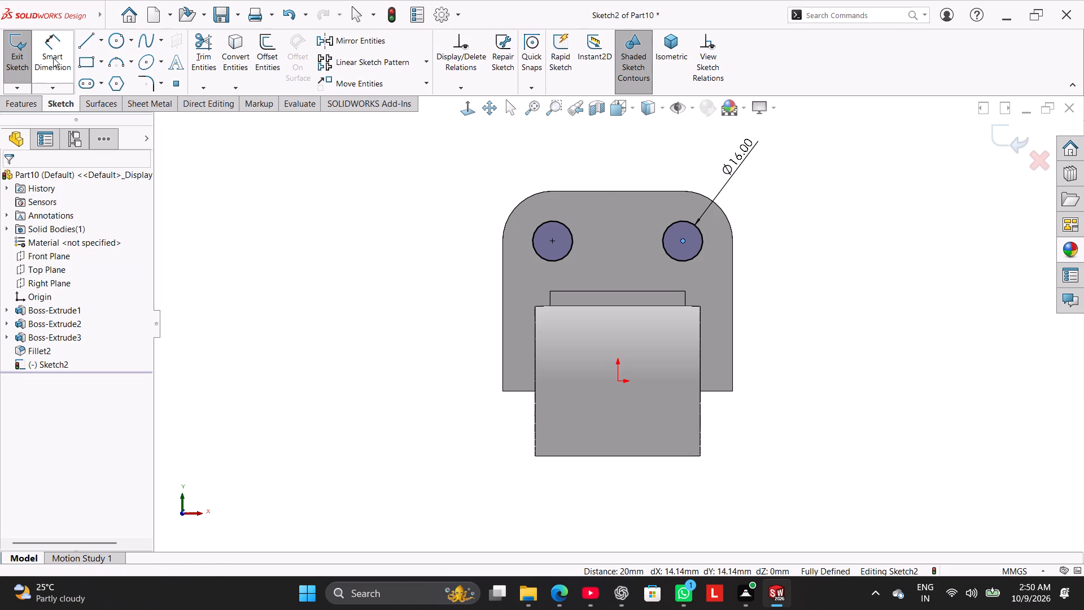
{"action": "left_click", "coordinate": [53, 53]}
{"action": "left_click", "coordinate": [724, 217]}
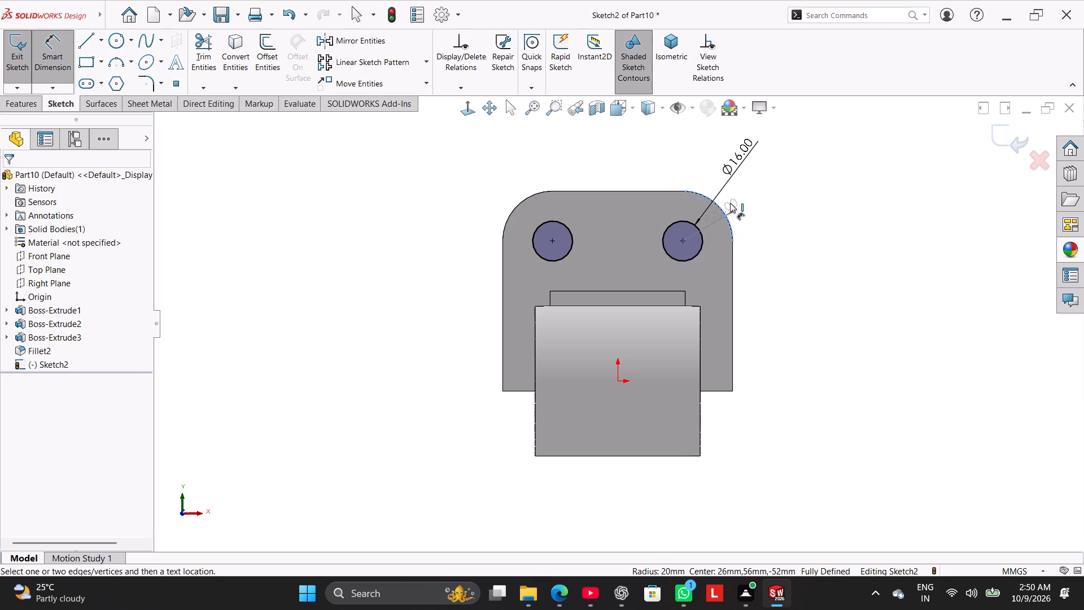
{"action": "left_click", "coordinate": [54, 63]}
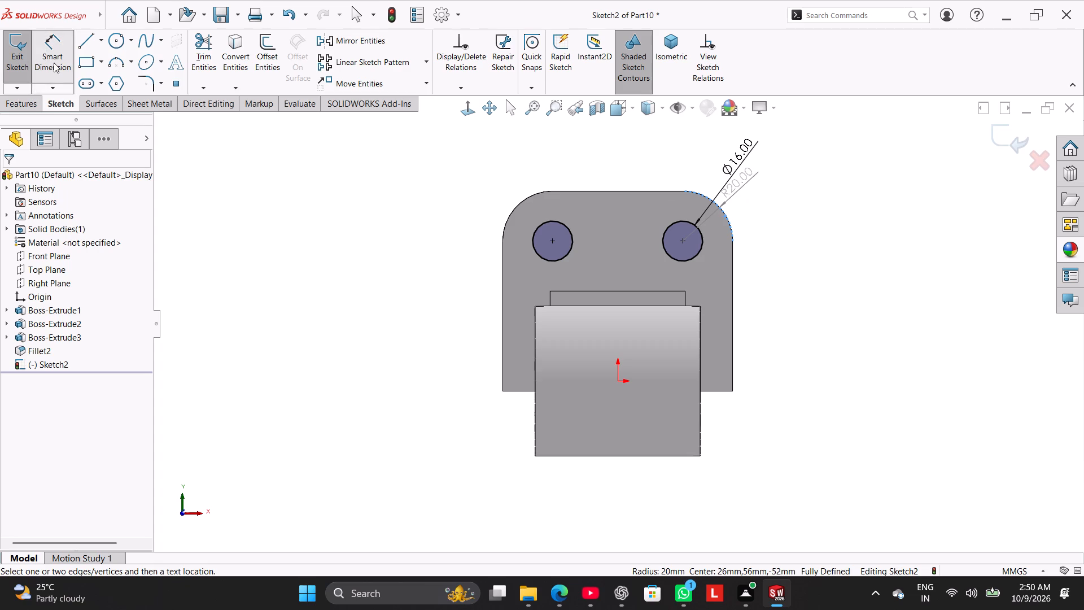
{"action": "left_click", "coordinate": [292, 314]}
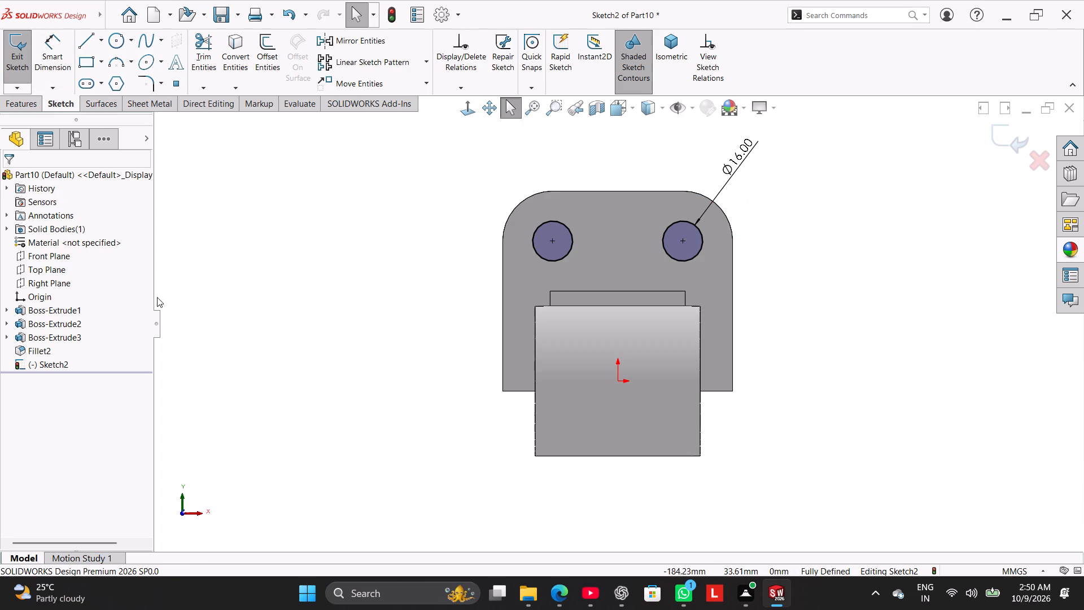
Cut both 16 mm circles through the upright plate with an Extruded Cut using the Up To Next end condition.
{"action": "left_click", "coordinate": [27, 104]}
{"action": "left_click", "coordinate": [200, 63]}
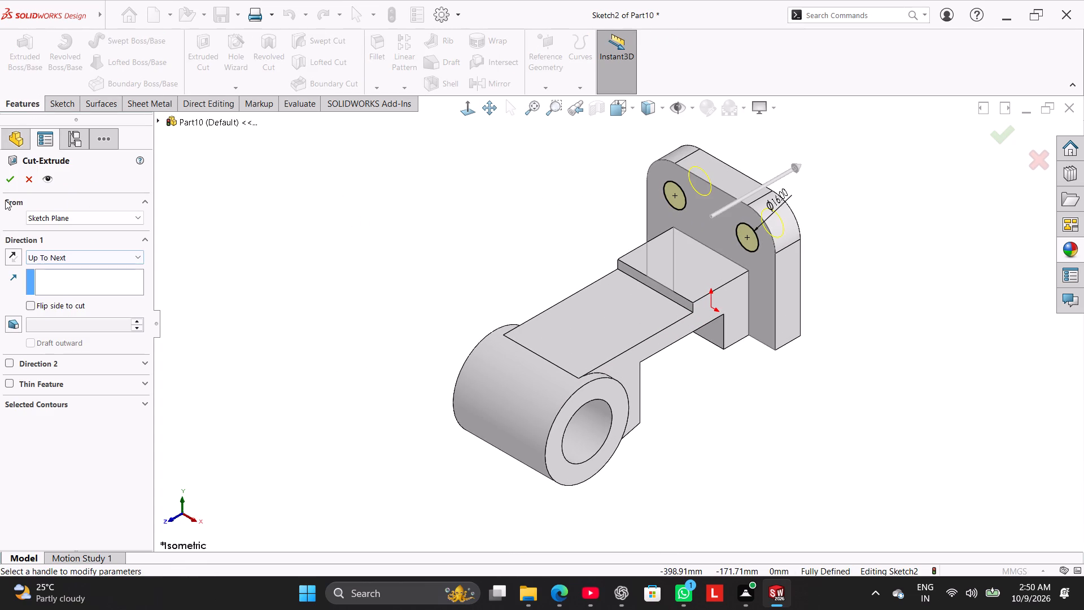
{"action": "left_click", "coordinate": [10, 177]}
{"action": "left_click", "coordinate": [309, 288]}
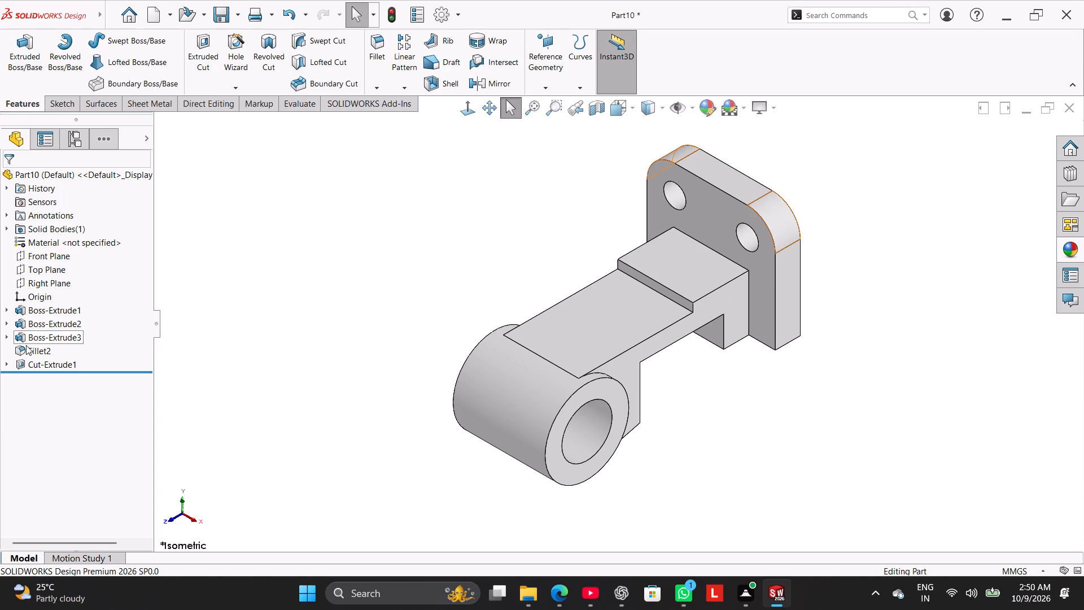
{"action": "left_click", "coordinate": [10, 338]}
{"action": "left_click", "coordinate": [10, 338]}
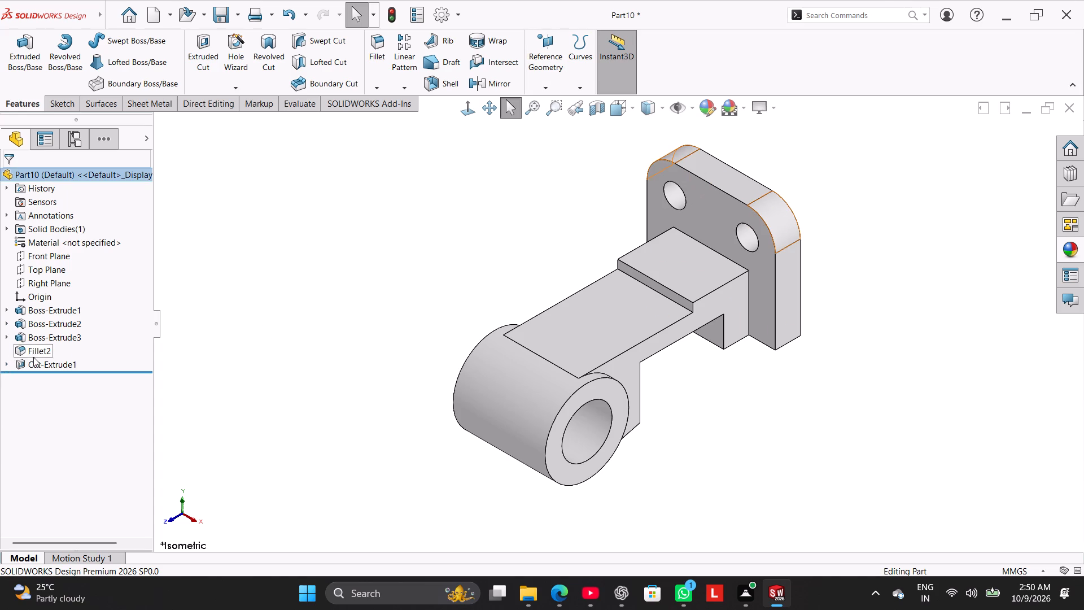
Start a sketch on the Top Plane and draw a corner rectangle about 18 mm by 81 mm extending past the cylindrical boss.
{"action": "left_click", "coordinate": [40, 265]}
{"action": "left_click", "coordinate": [52, 250]}
{"action": "left_click", "coordinate": [323, 335]}
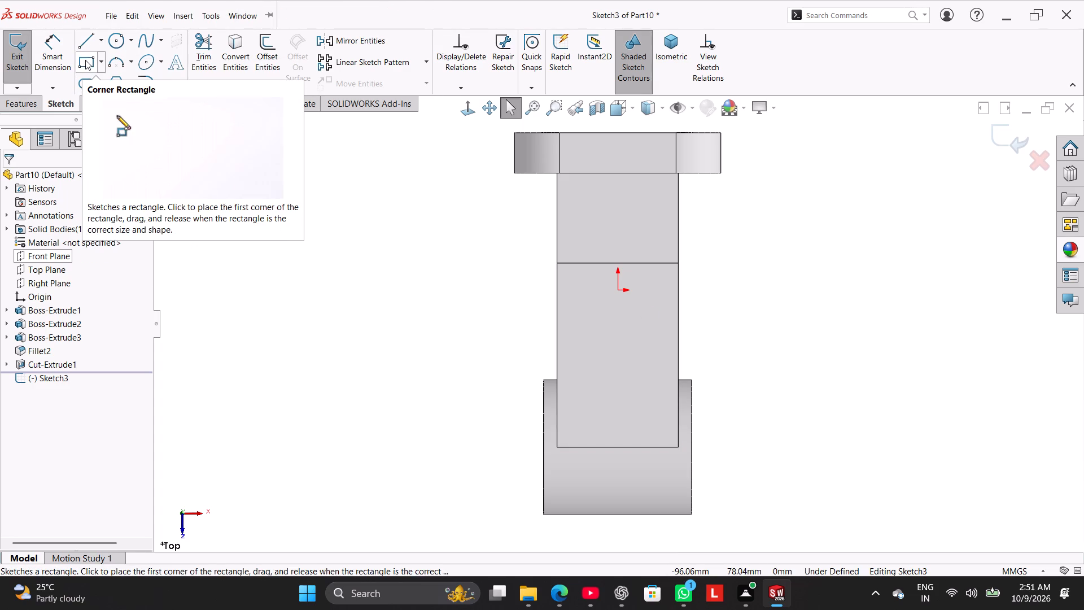
{"action": "left_click_drag", "start_coordinate": [85, 60], "coordinate": [88, 67]}
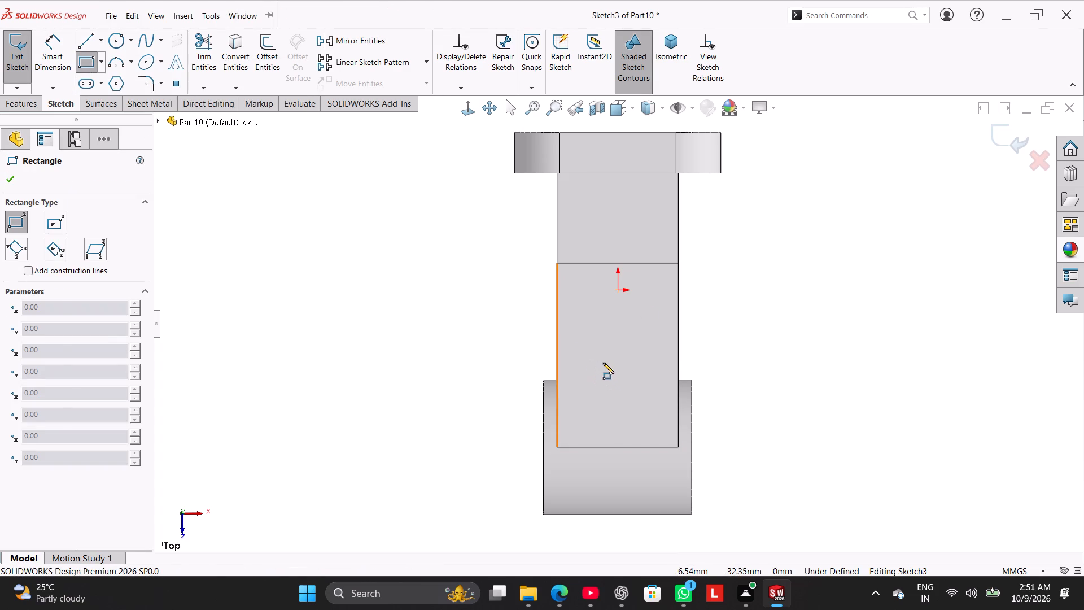
{"action": "left_click_drag", "start_coordinate": [603, 363], "coordinate": [618, 361]}
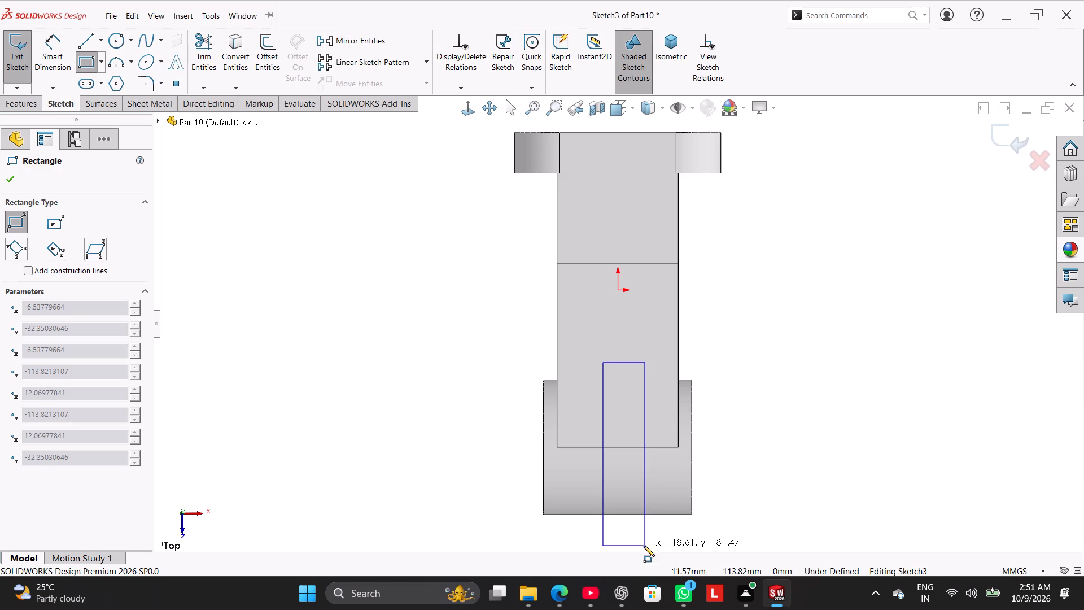
{"action": "left_click", "coordinate": [643, 545]}
{"action": "right_click", "coordinate": [810, 340]}
{"action": "left_click", "coordinate": [851, 345]}
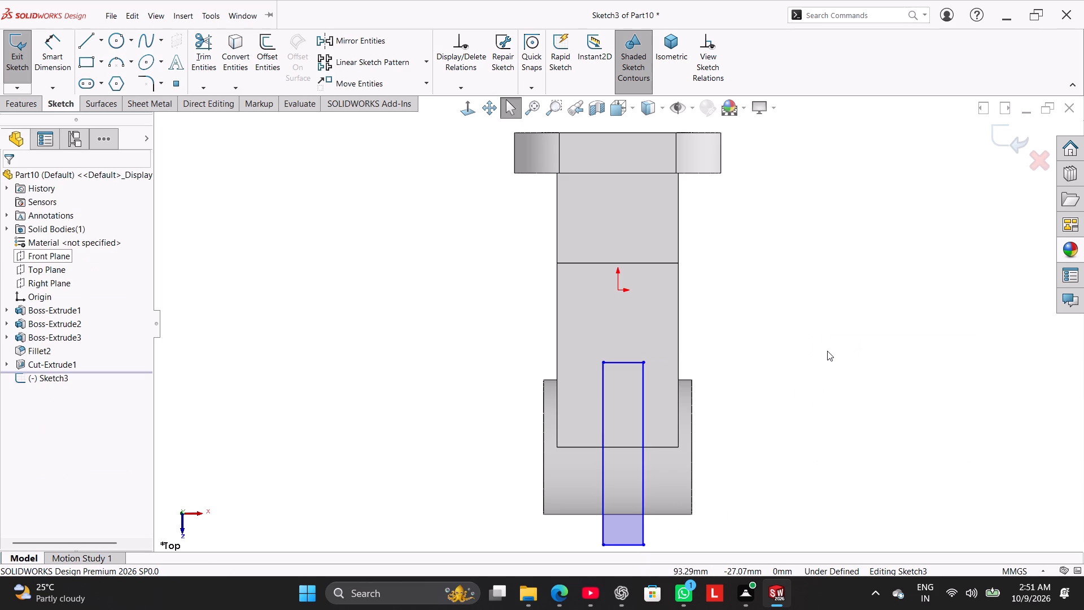
Centre the rectangle by adding a Vertical relation between the midpoint of its short edge on the arm and the origin.
{"action": "left_click", "coordinate": [623, 363], "text": "ctrl"}
{"action": "left_click", "coordinate": [620, 293], "text": "ctrl"}
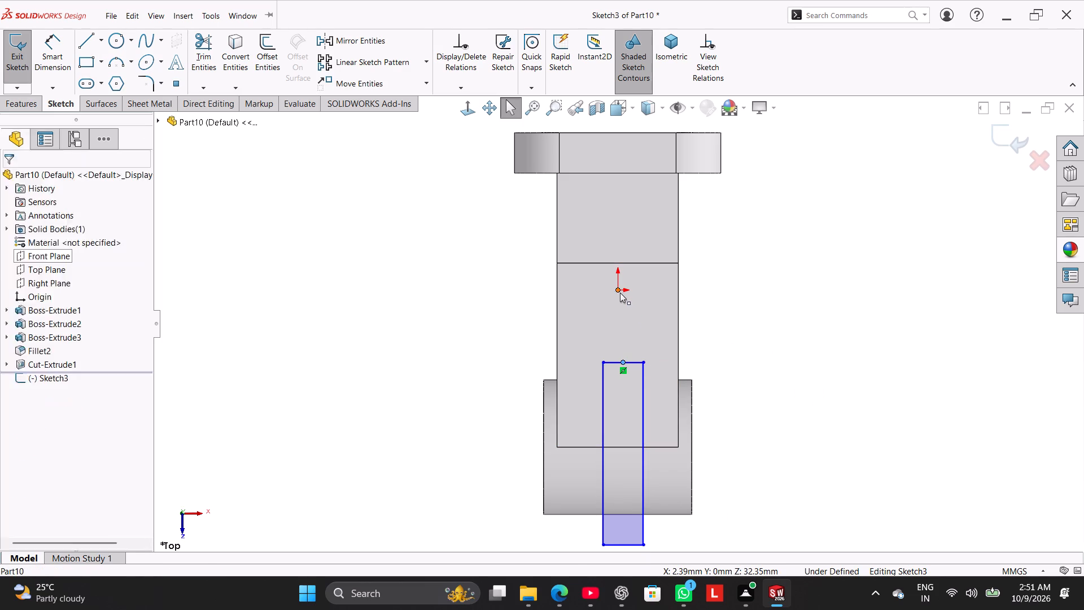
{"action": "left_click", "coordinate": [43, 393]}
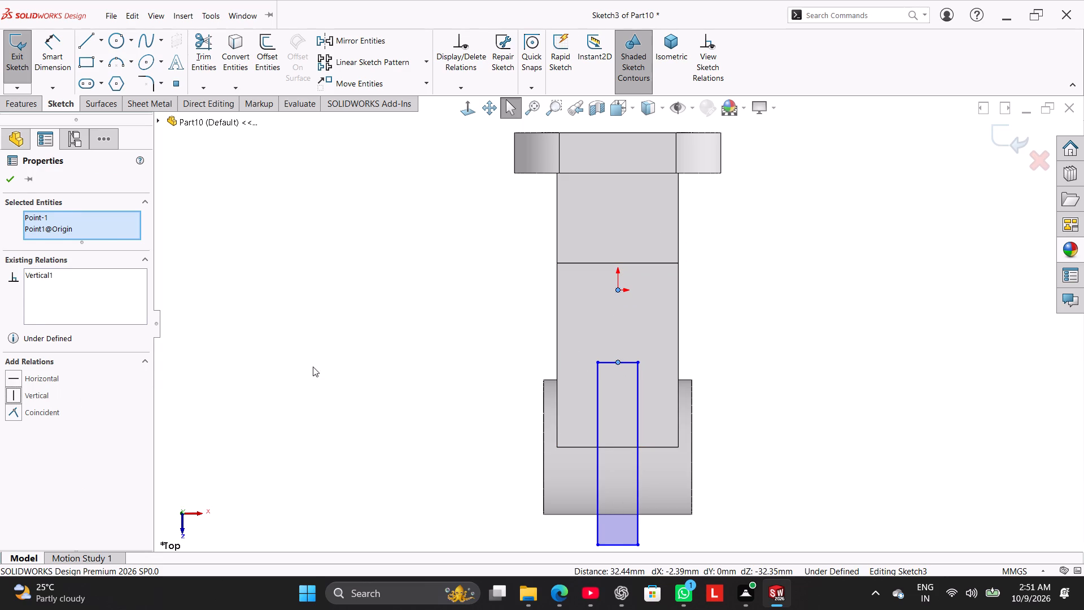
{"action": "left_click", "coordinate": [313, 367]}
Dimension the rectangle's short edge beyond the boss to a width of 18 mm.
{"action": "left_click", "coordinate": [56, 54]}
{"action": "scroll", "coordinate": [579, 429], "scroll_direction": "up", "scroll_amount": 2}
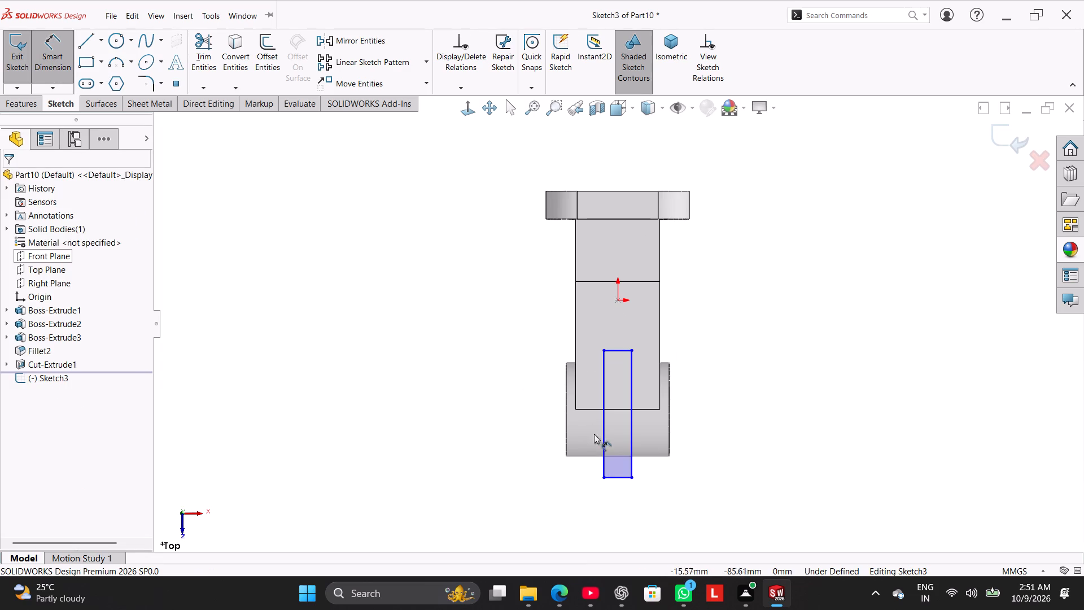
{"action": "left_click", "coordinate": [615, 478]}
{"action": "left_click", "coordinate": [616, 502]}
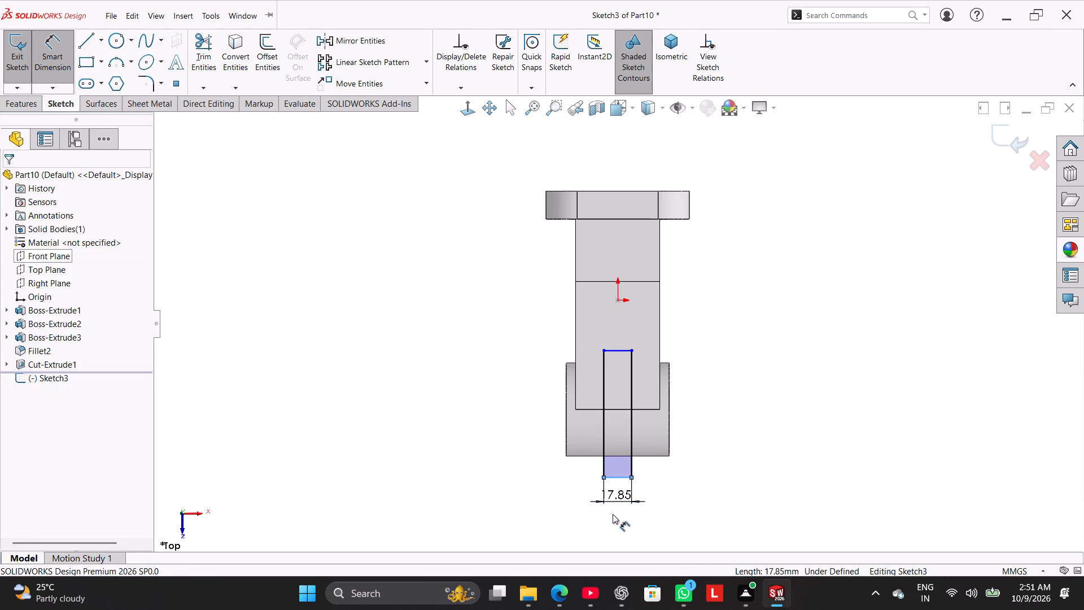
{"action": "key", "text": "1"}
{"action": "key", "text": "8"}
{"action": "key", "text": "Return"}
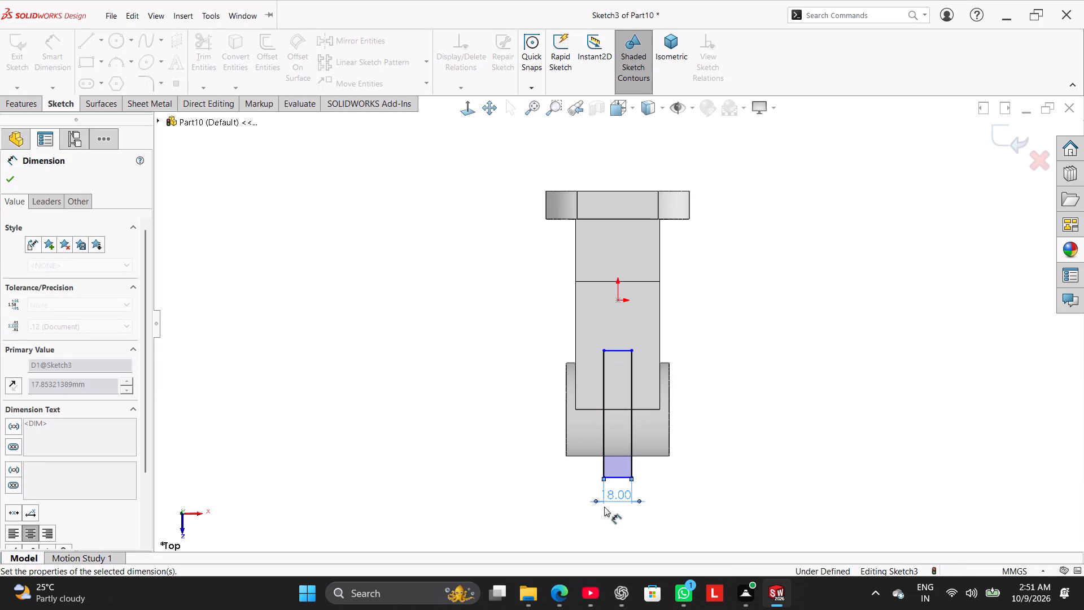
{"action": "right_click", "coordinate": [804, 310]}
{"action": "left_click", "coordinate": [847, 348]}
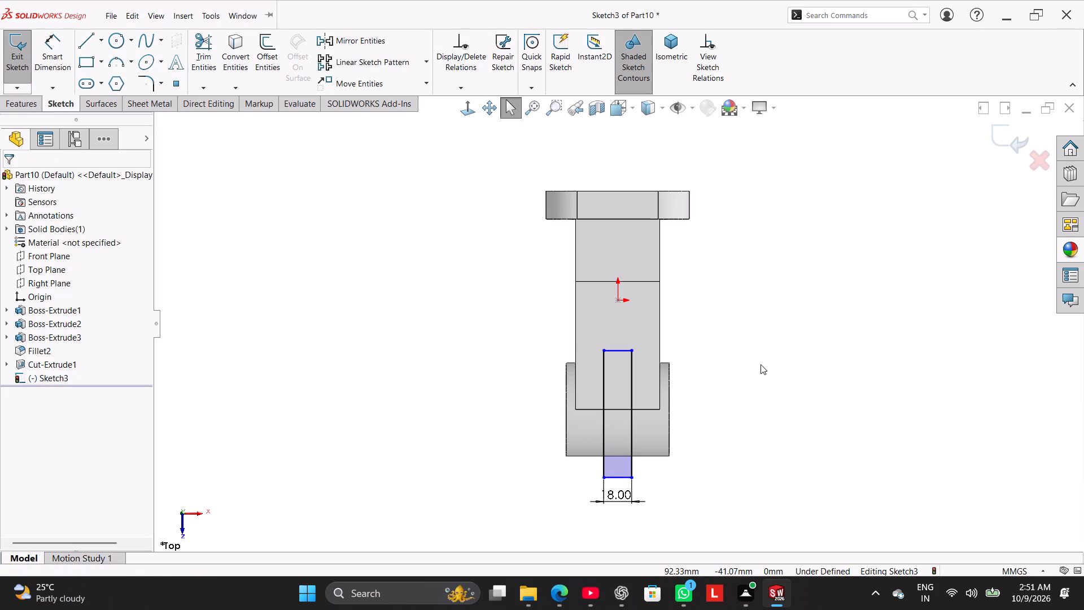
{"action": "left_click", "coordinate": [758, 359]}
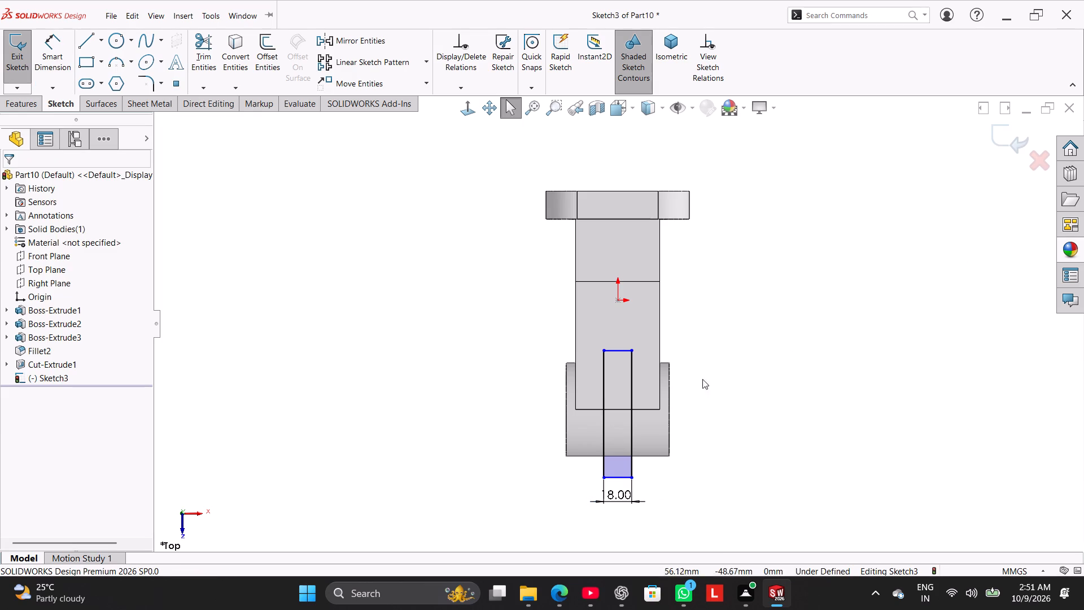
{"action": "left_click", "coordinate": [694, 473]}
Dimension the distance from the origin to the slot rectangle's short edge on the arm as 46 mm.
{"action": "middle_click_drag", "start_coordinate": [725, 459], "coordinate": [735, 342]}
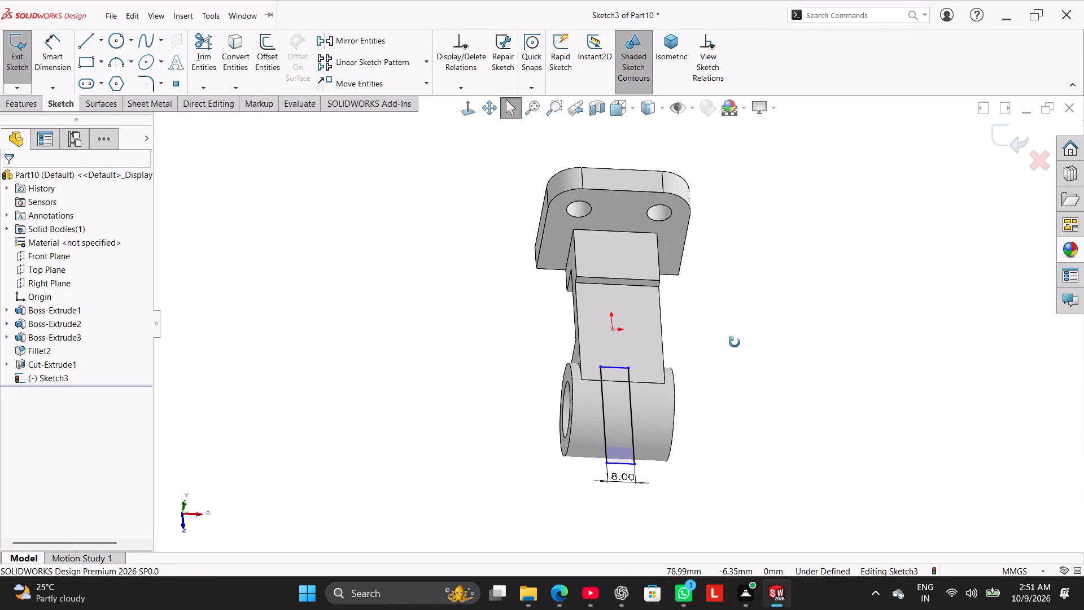
{"action": "middle_click_drag", "start_coordinate": [735, 342], "coordinate": [718, 454]}
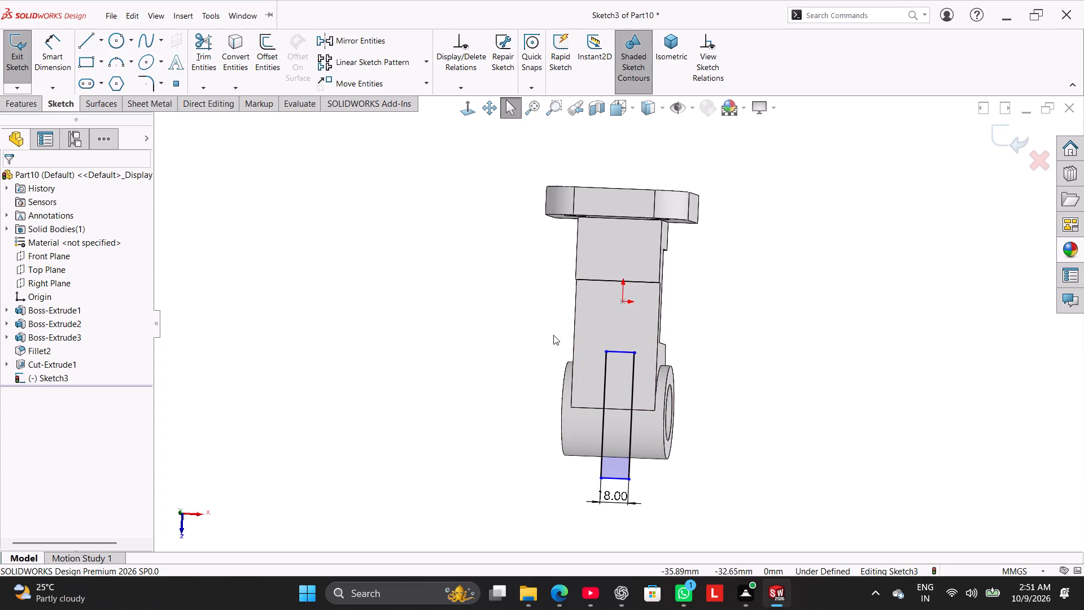
{"action": "left_click", "coordinate": [474, 112]}
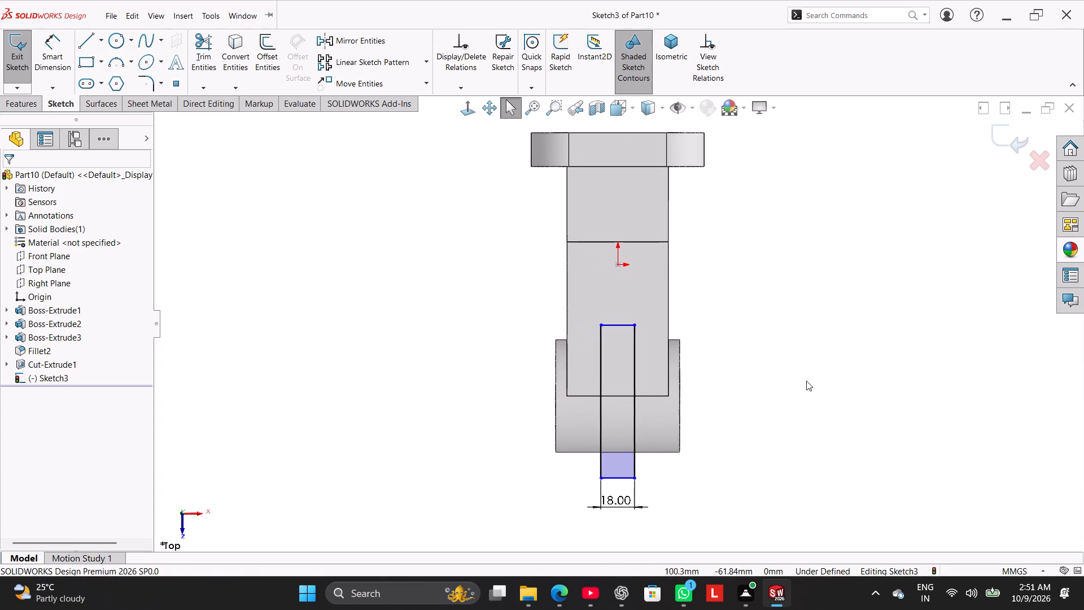
{"action": "left_click", "coordinate": [806, 381]}
{"action": "middle_click", "coordinate": [790, 357]}
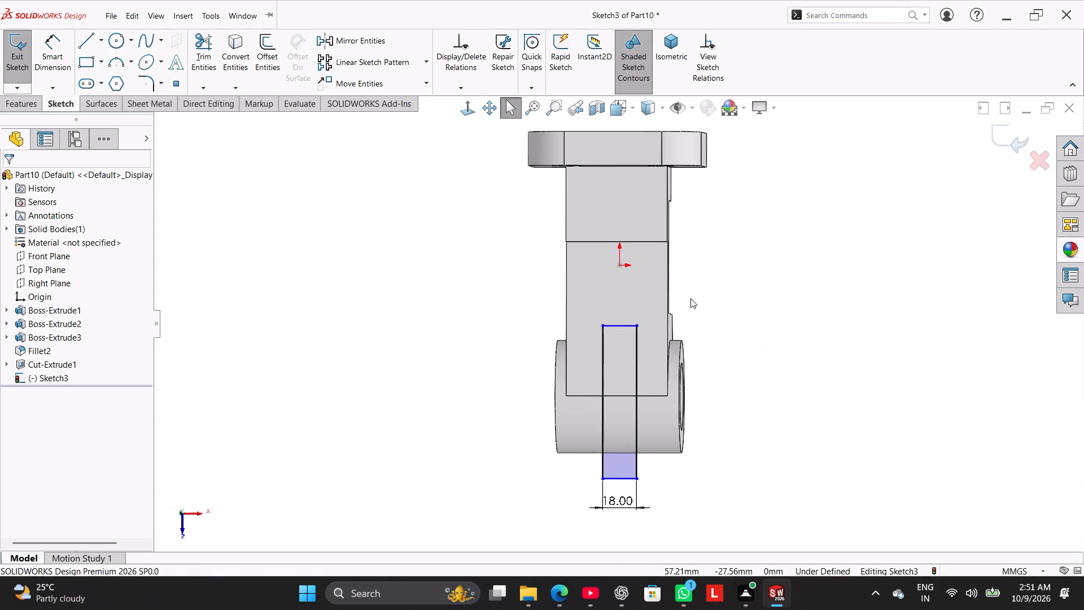
{"action": "left_click", "coordinate": [471, 265]}
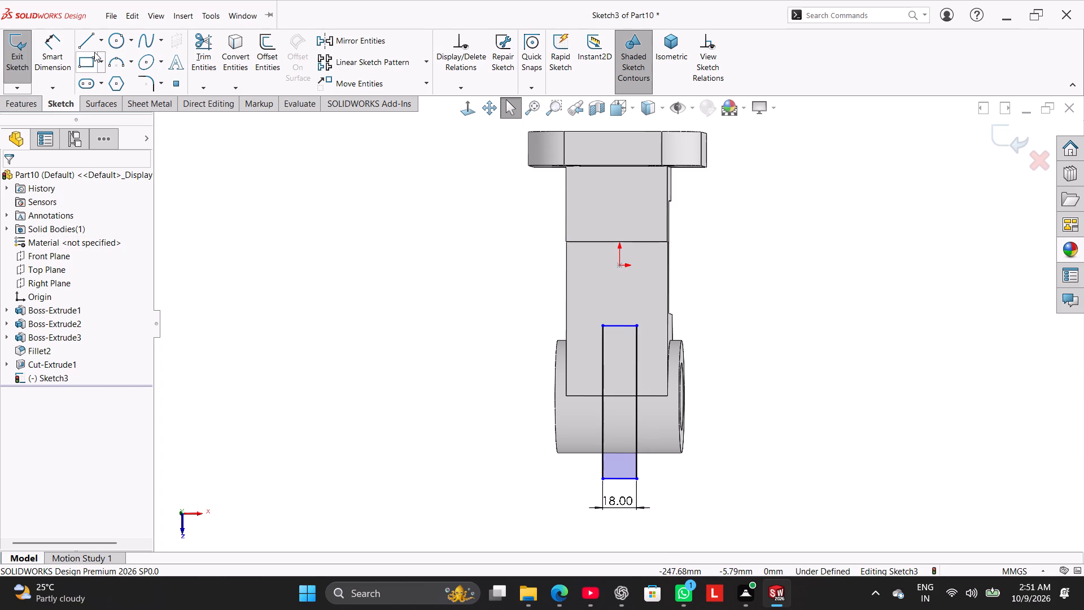
{"action": "left_click", "coordinate": [67, 47]}
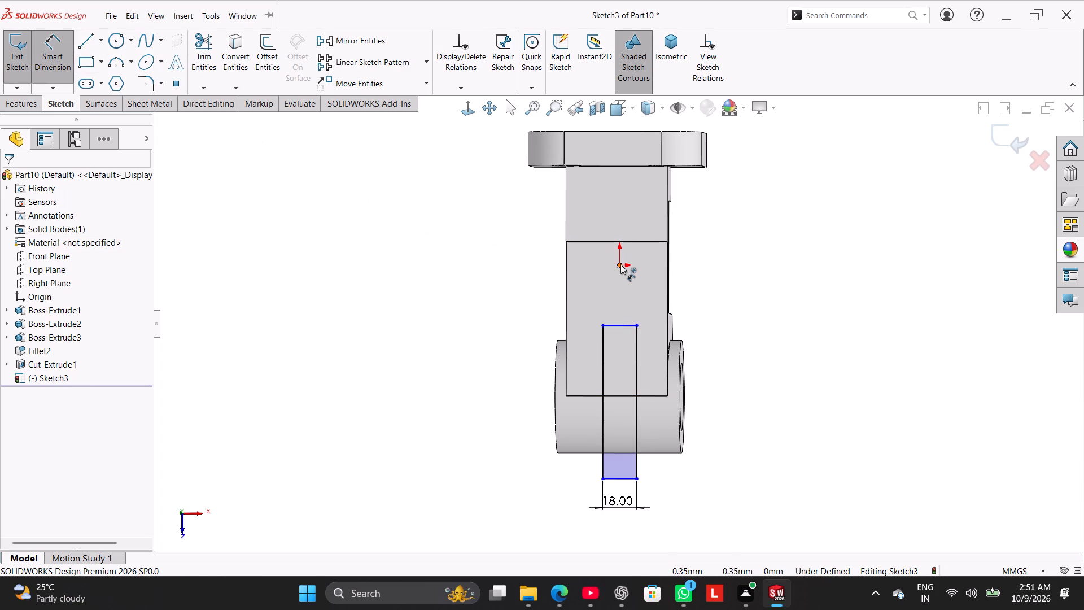
{"action": "left_click", "coordinate": [620, 264]}
{"action": "left_click", "coordinate": [619, 323]}
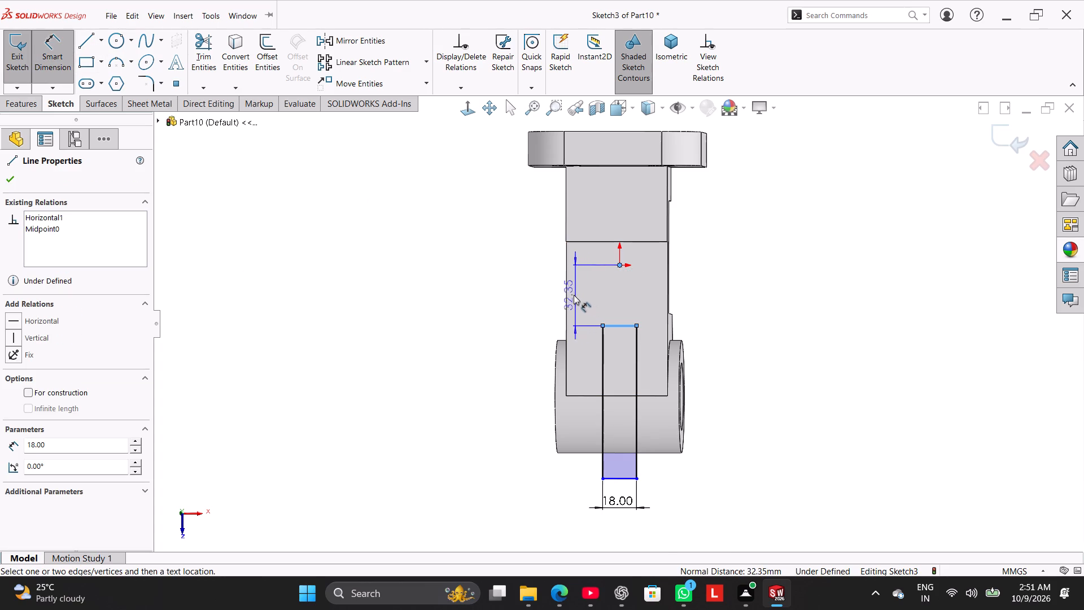
{"action": "left_click", "coordinate": [534, 291]}
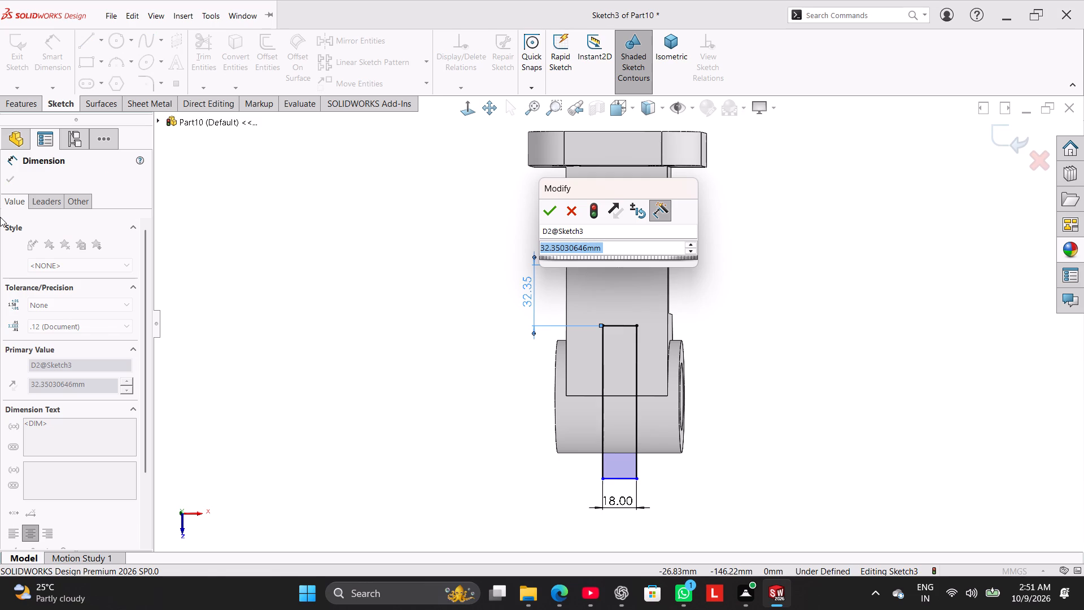
{"action": "type", "text": "70"}
{"action": "key", "text": "minus"}
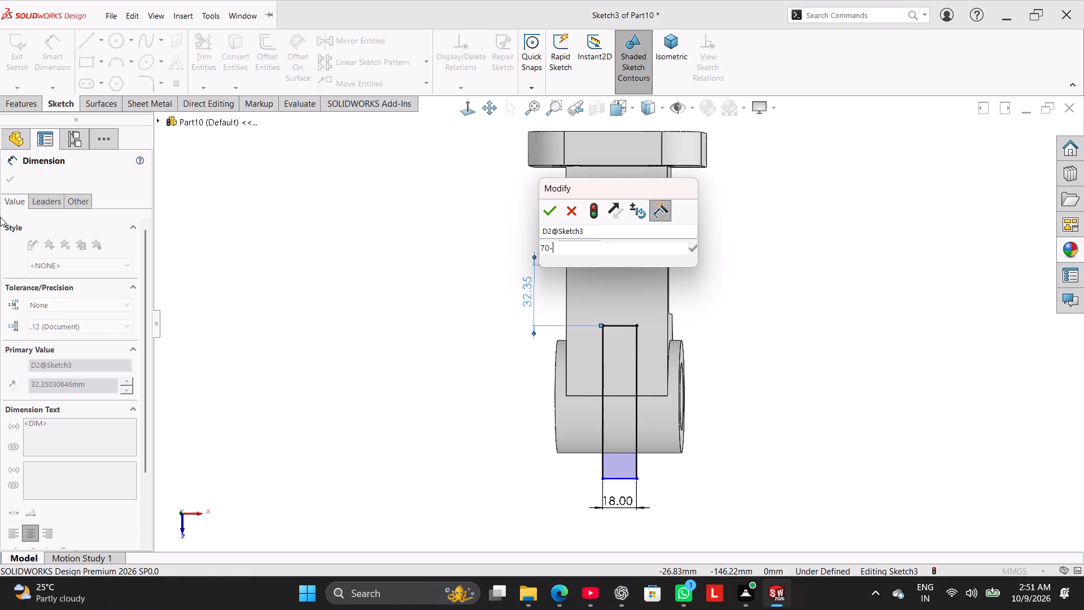
{"action": "type", "text": "24"}
{"action": "key", "text": "Return"}
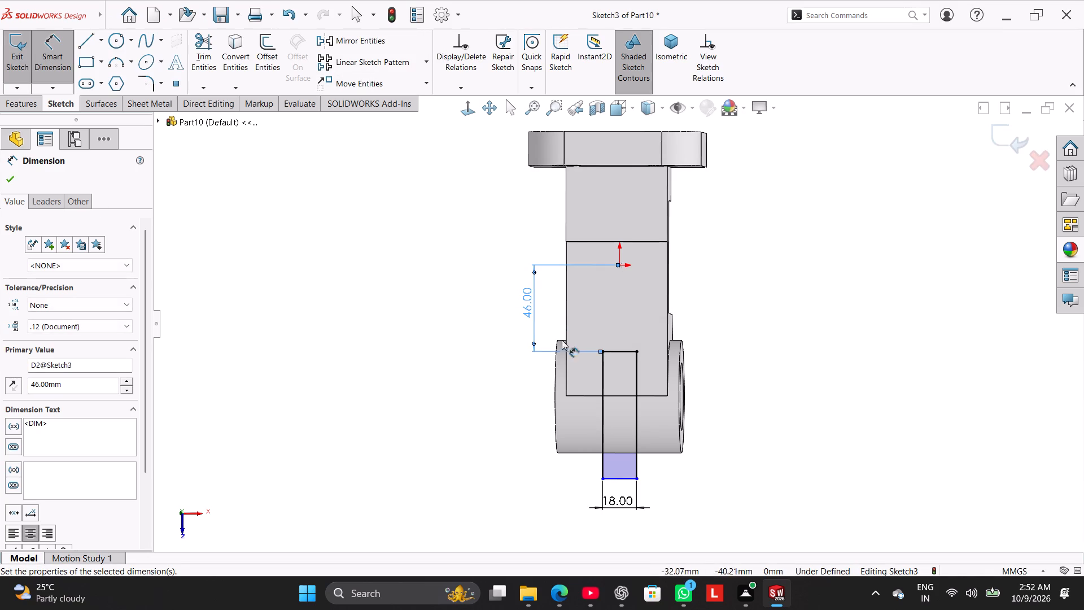
{"action": "left_click", "coordinate": [882, 215]}
{"action": "right_click", "coordinate": [834, 225]}
{"action": "left_click", "coordinate": [878, 260]}
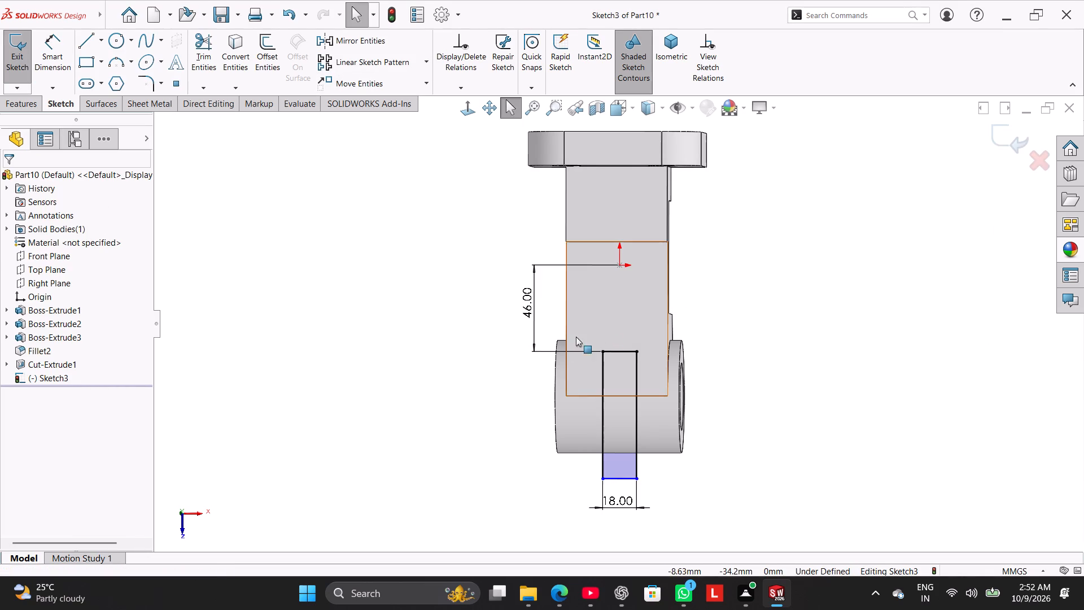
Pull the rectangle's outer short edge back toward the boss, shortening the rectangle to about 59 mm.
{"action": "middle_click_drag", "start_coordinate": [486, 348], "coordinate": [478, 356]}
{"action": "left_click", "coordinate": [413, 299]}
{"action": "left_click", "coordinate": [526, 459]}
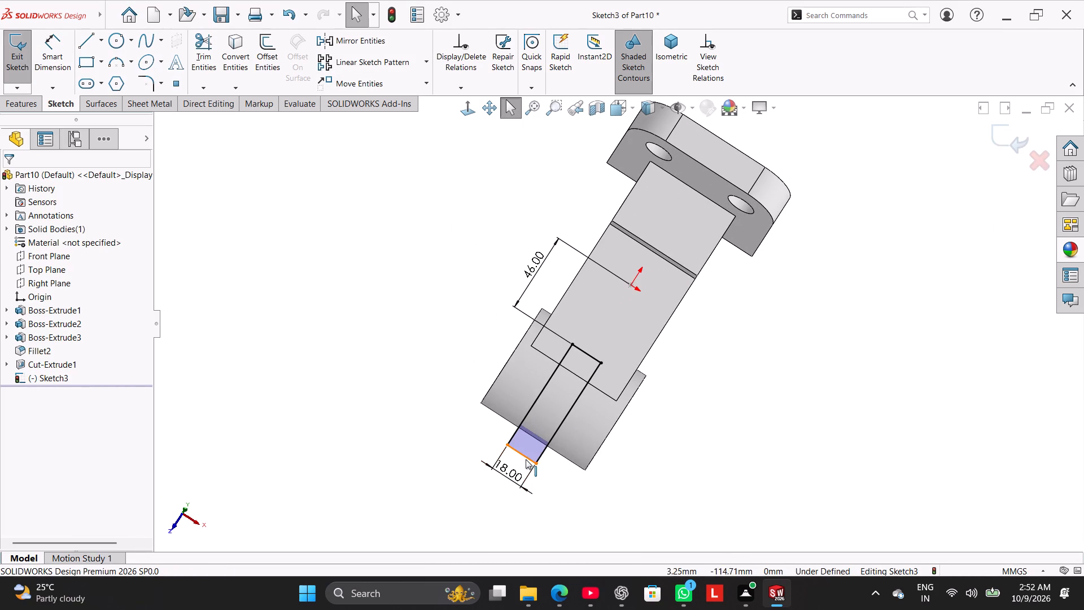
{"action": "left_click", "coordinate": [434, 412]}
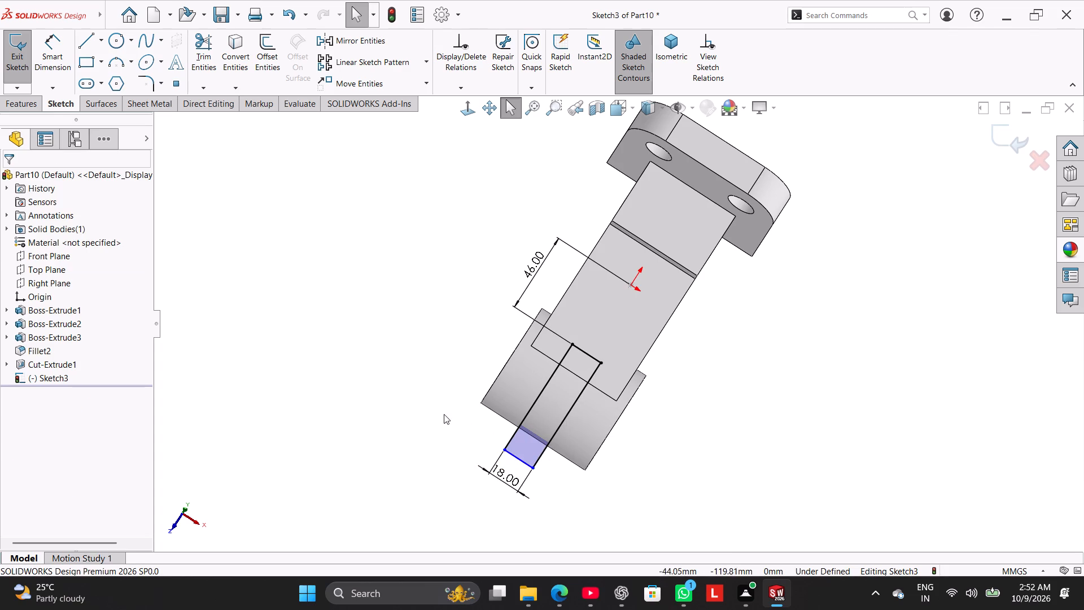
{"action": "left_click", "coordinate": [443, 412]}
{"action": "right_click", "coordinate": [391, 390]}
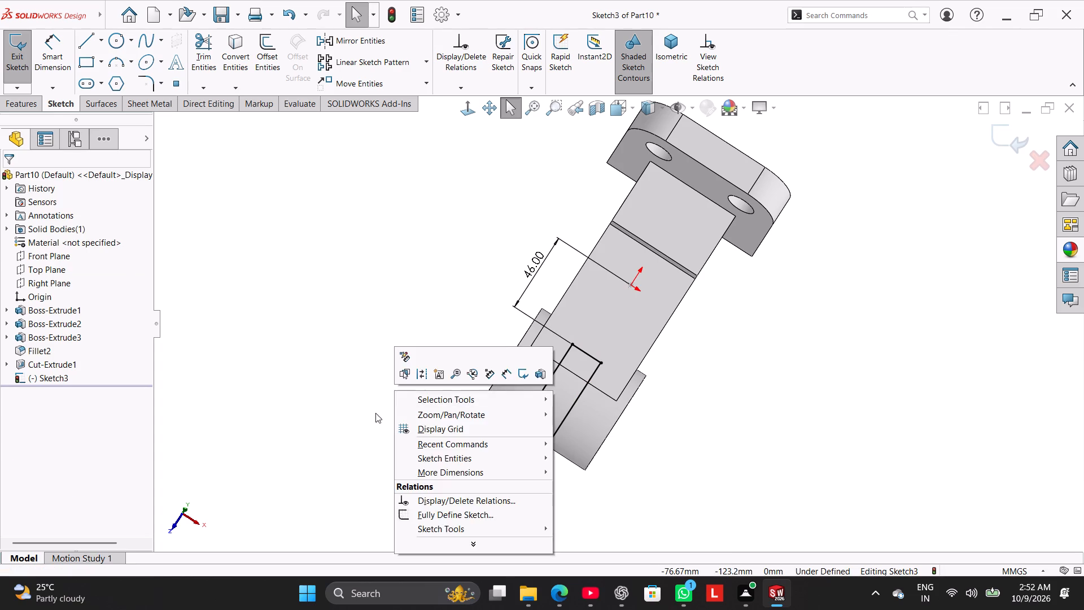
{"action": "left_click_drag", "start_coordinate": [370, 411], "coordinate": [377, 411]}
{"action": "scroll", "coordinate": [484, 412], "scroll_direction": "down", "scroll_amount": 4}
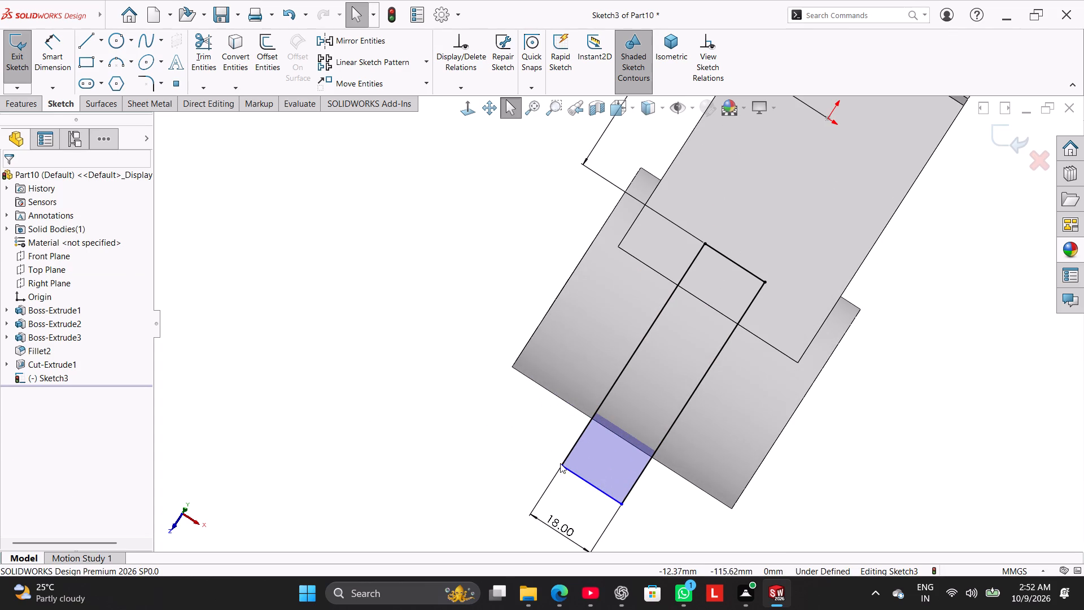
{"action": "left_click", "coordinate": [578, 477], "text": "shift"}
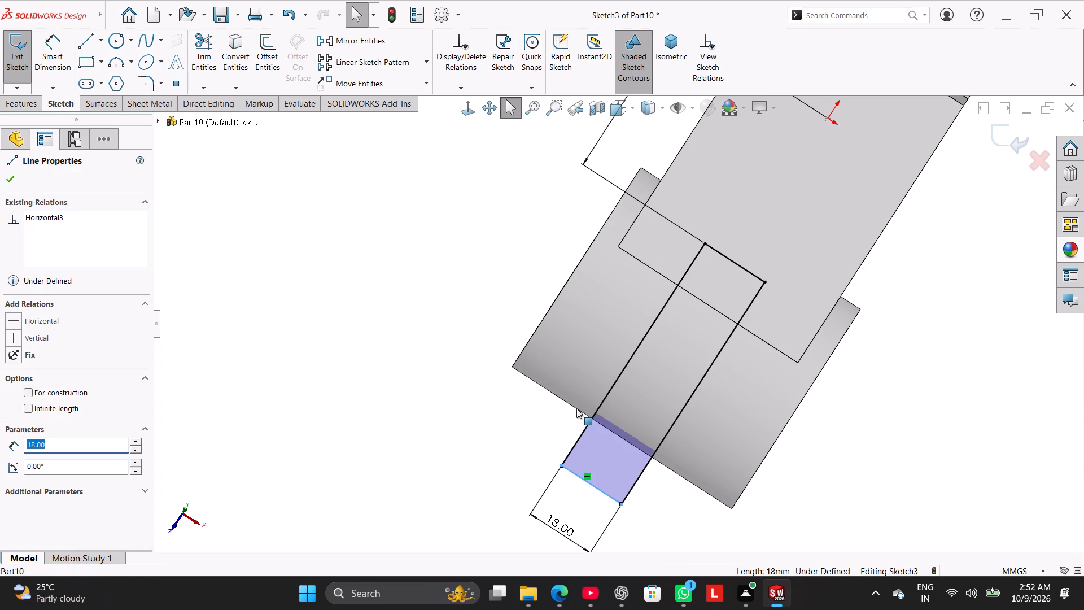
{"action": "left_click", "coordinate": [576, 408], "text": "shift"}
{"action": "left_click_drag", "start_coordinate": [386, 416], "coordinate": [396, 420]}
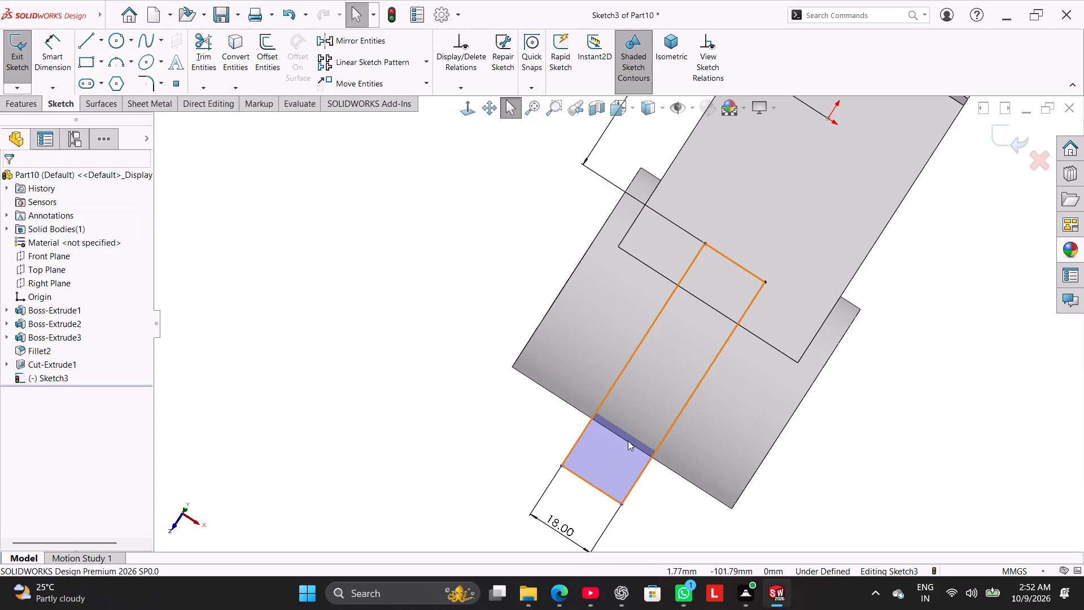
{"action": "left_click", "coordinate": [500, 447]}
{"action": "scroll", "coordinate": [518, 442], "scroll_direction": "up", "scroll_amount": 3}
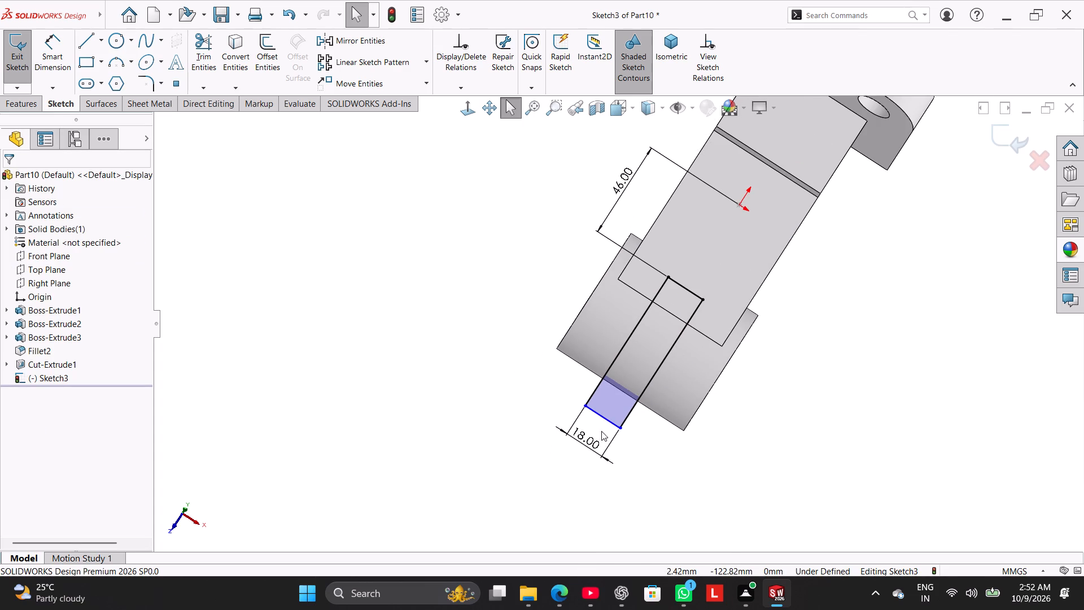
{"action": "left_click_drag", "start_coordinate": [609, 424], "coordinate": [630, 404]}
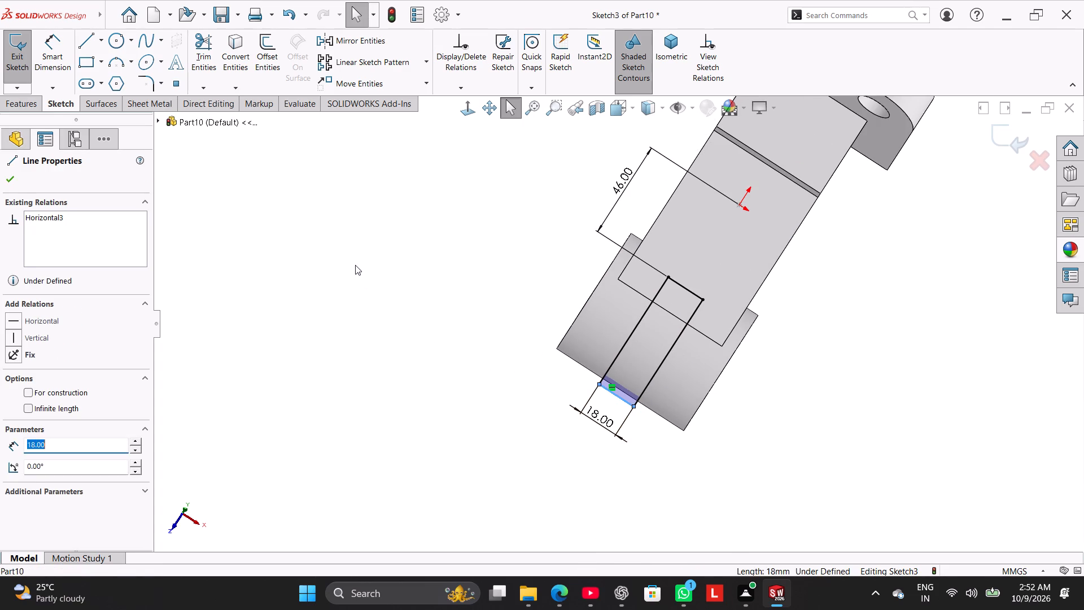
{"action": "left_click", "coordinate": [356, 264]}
Dimension the slot rectangle's long side to a length of 54 mm.
{"action": "left_click", "coordinate": [62, 51]}
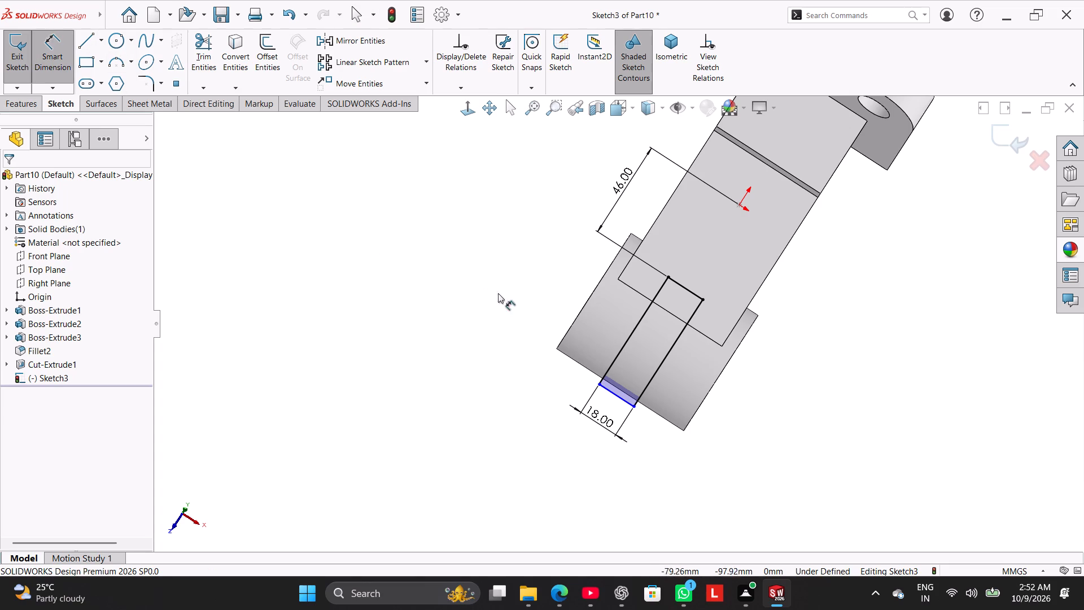
{"action": "left_click", "coordinate": [631, 331]}
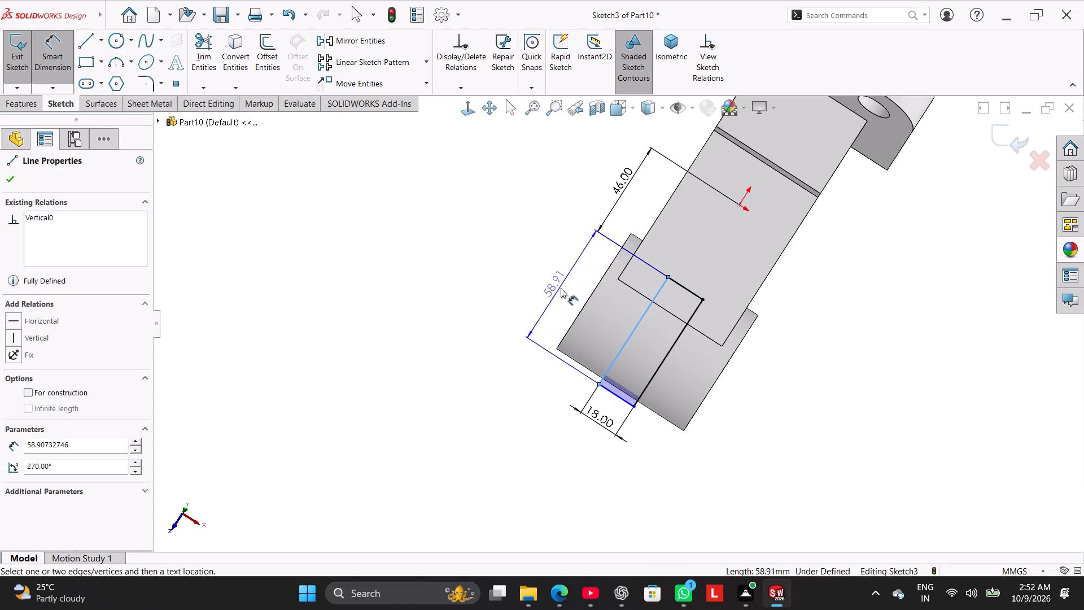
{"action": "left_click", "coordinate": [563, 287]}
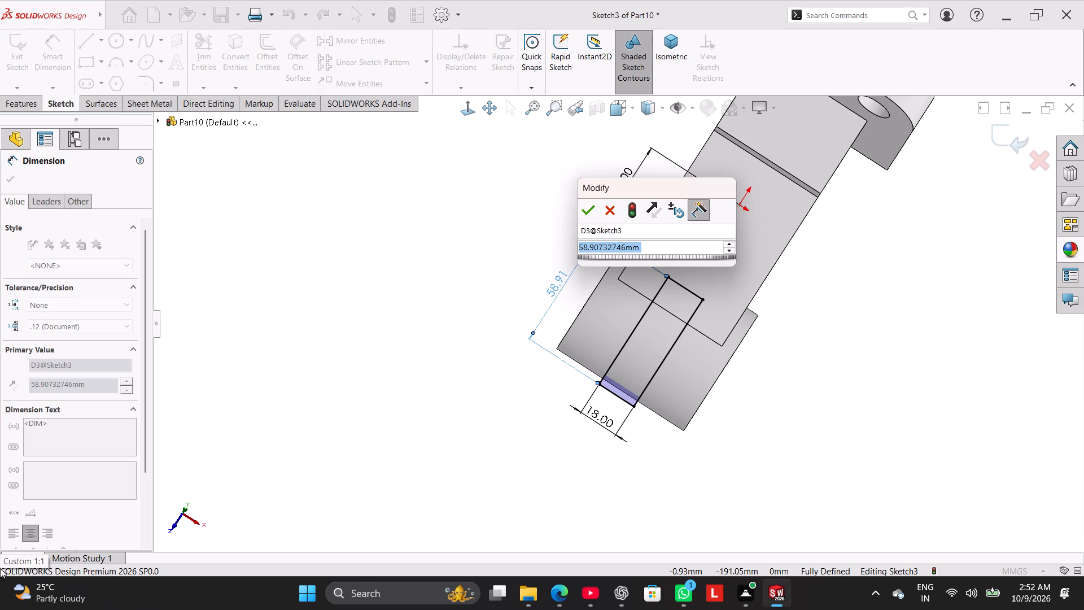
{"action": "type", "text": "24+30"}
{"action": "key", "text": "Return"}
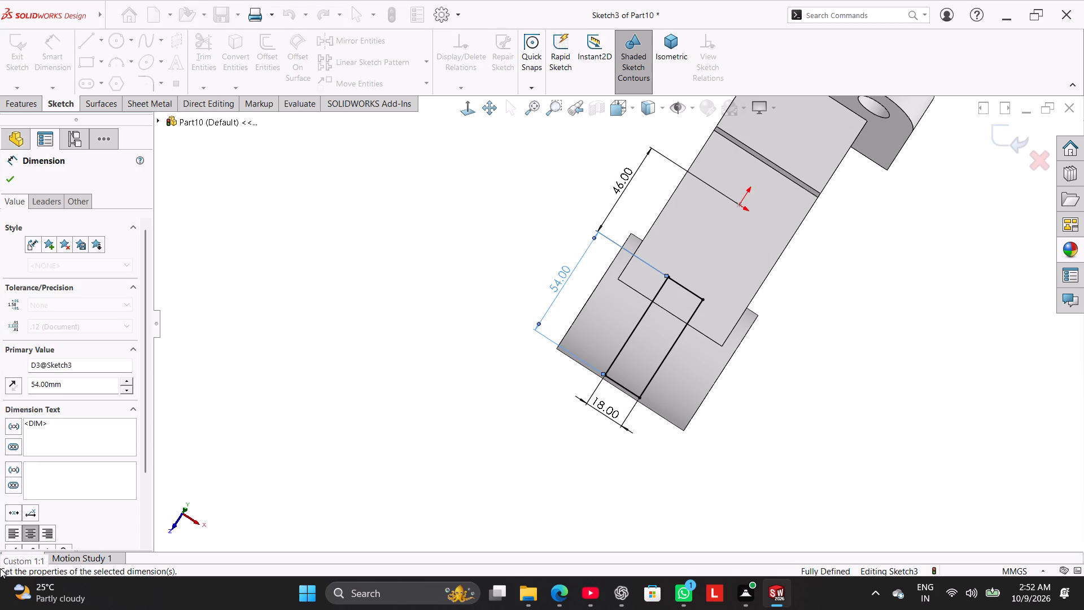
{"action": "middle_click_drag", "start_coordinate": [709, 459], "coordinate": [701, 271]}
{"action": "scroll", "coordinate": [709, 443], "scroll_direction": "up", "scroll_amount": 1}
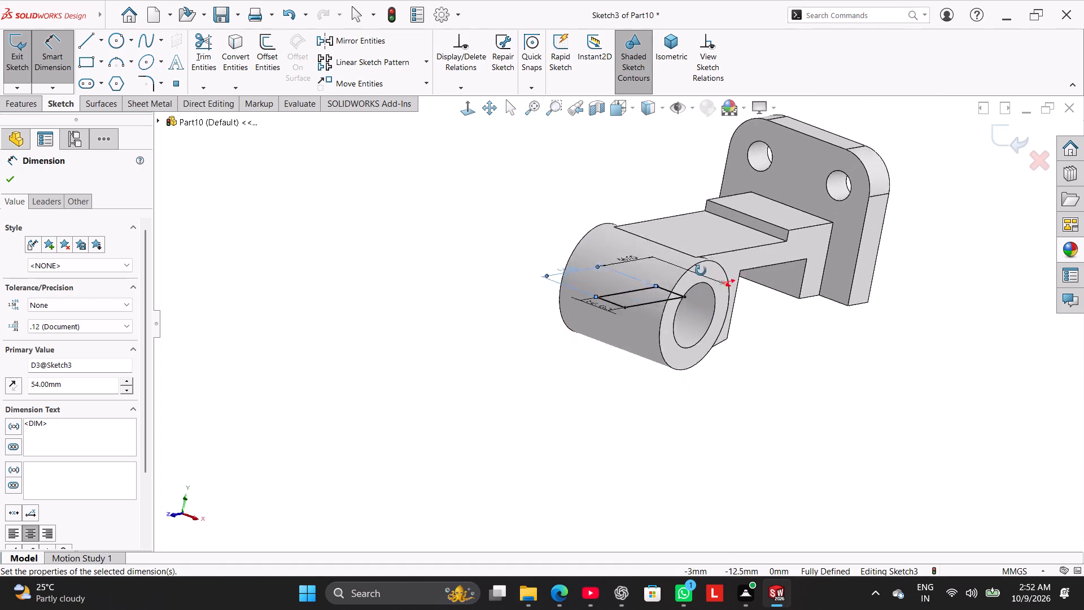
{"action": "middle_click_drag", "start_coordinate": [701, 271], "coordinate": [626, 361]}
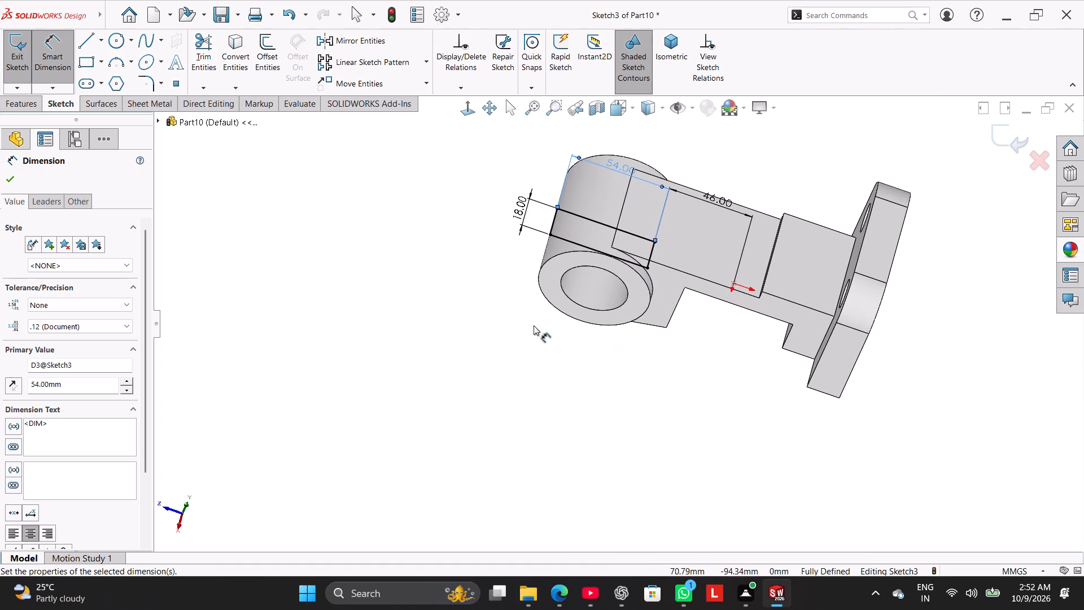
{"action": "middle_click_drag", "start_coordinate": [480, 219], "coordinate": [478, 298]}
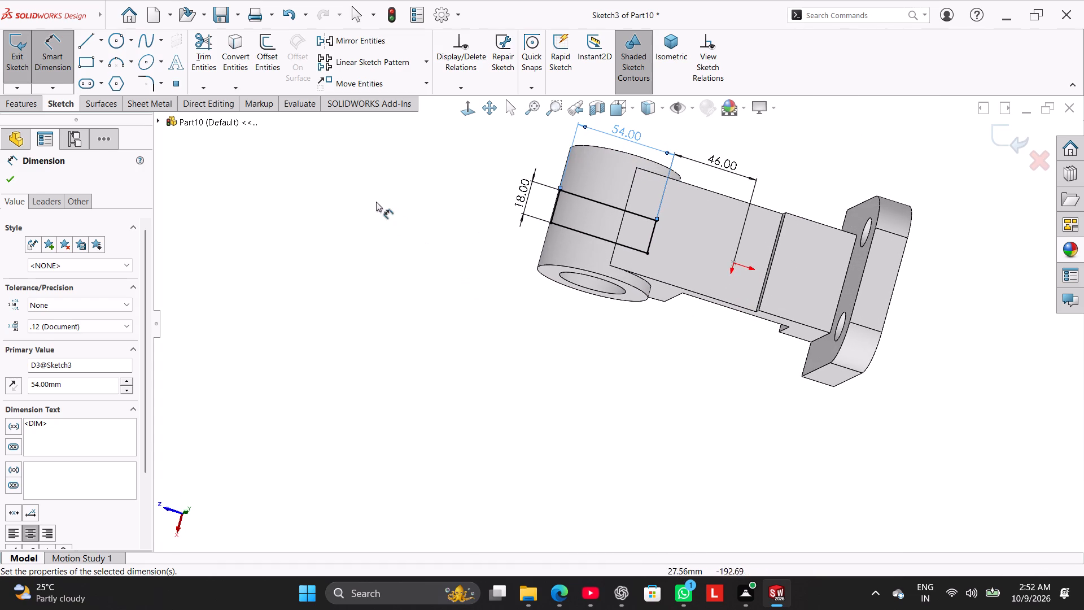
{"action": "left_click", "coordinate": [376, 202]}
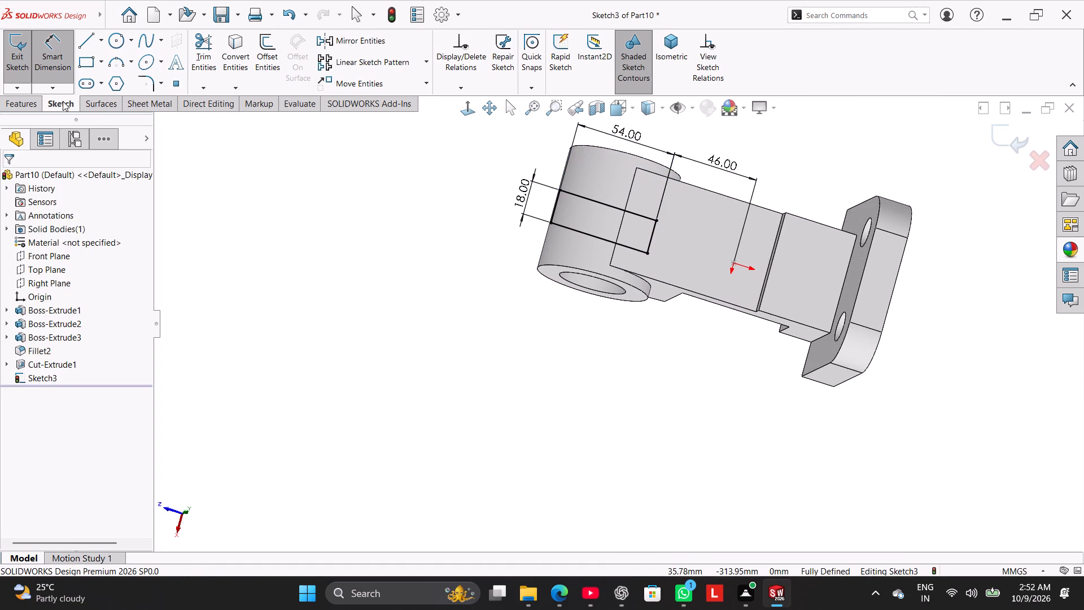
Cut the 18 mm by 54 mm rectangle through the boss and arm with an Extruded Cut using Through All - Both.
{"action": "left_click", "coordinate": [10, 99]}
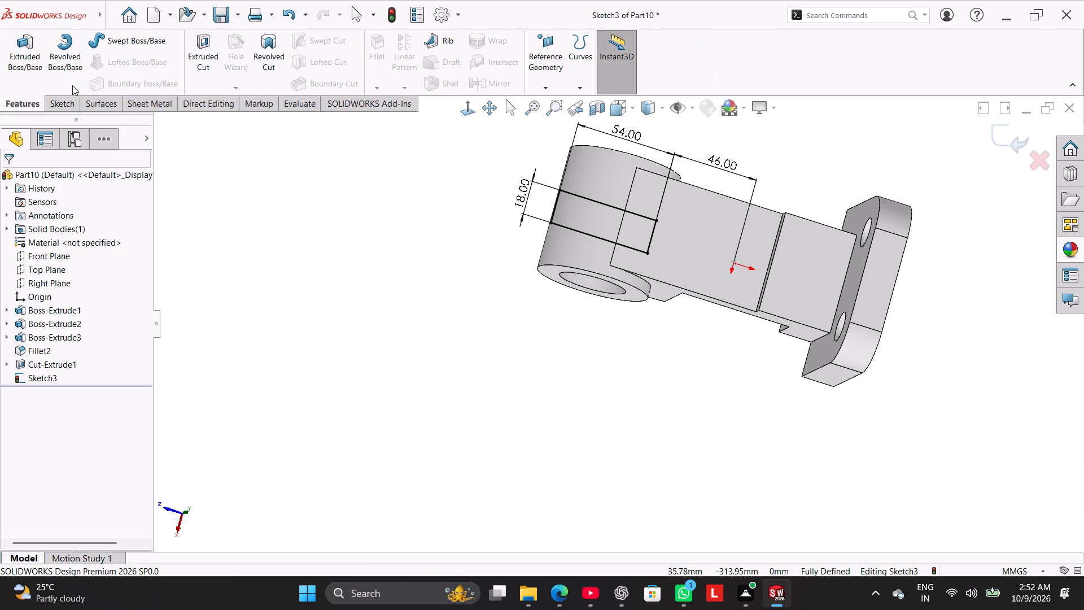
{"action": "left_click", "coordinate": [206, 45]}
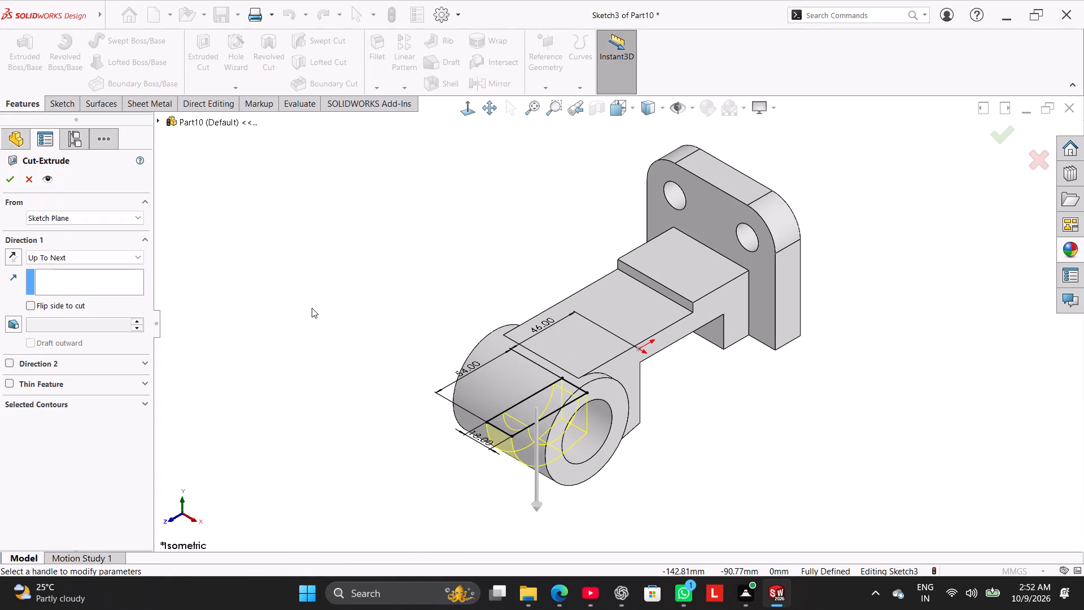
{"action": "middle_click_drag", "start_coordinate": [312, 308], "coordinate": [291, 281]}
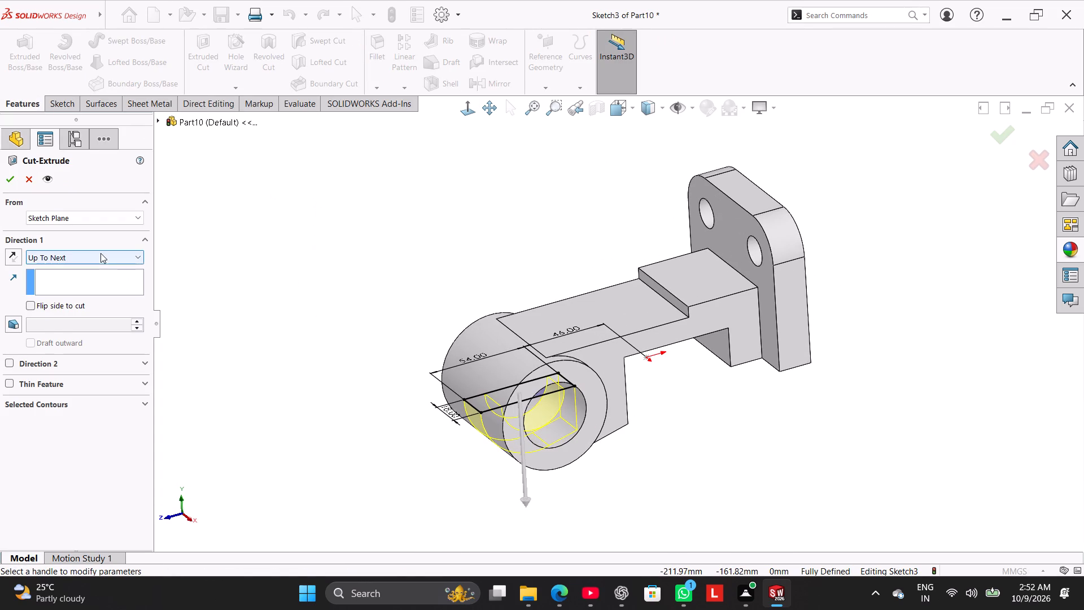
{"action": "left_click", "coordinate": [100, 253]}
{"action": "left_click", "coordinate": [104, 285]}
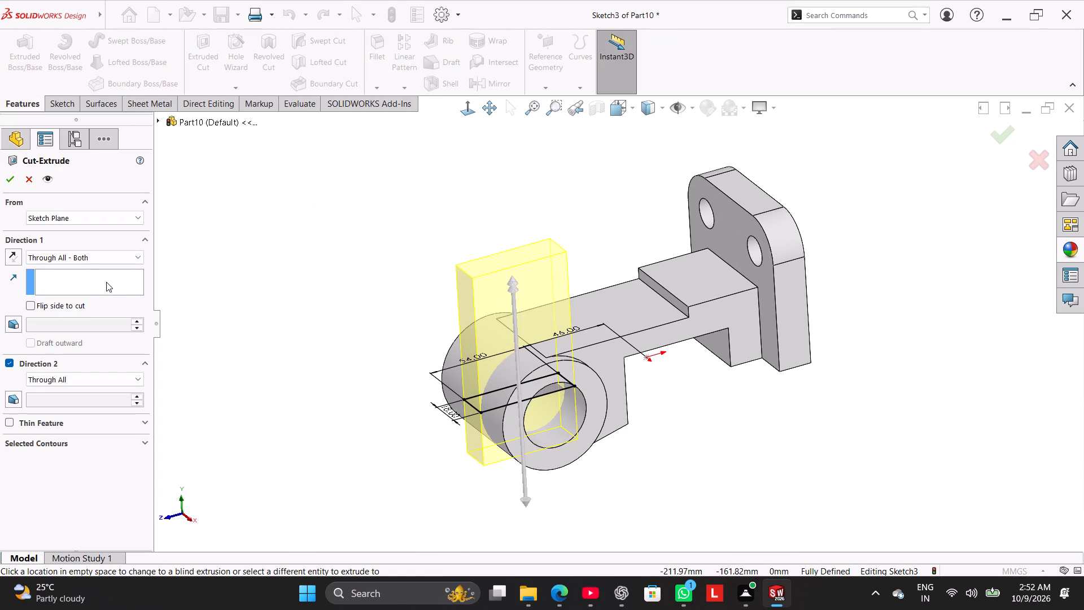
{"action": "left_click", "coordinate": [10, 183]}
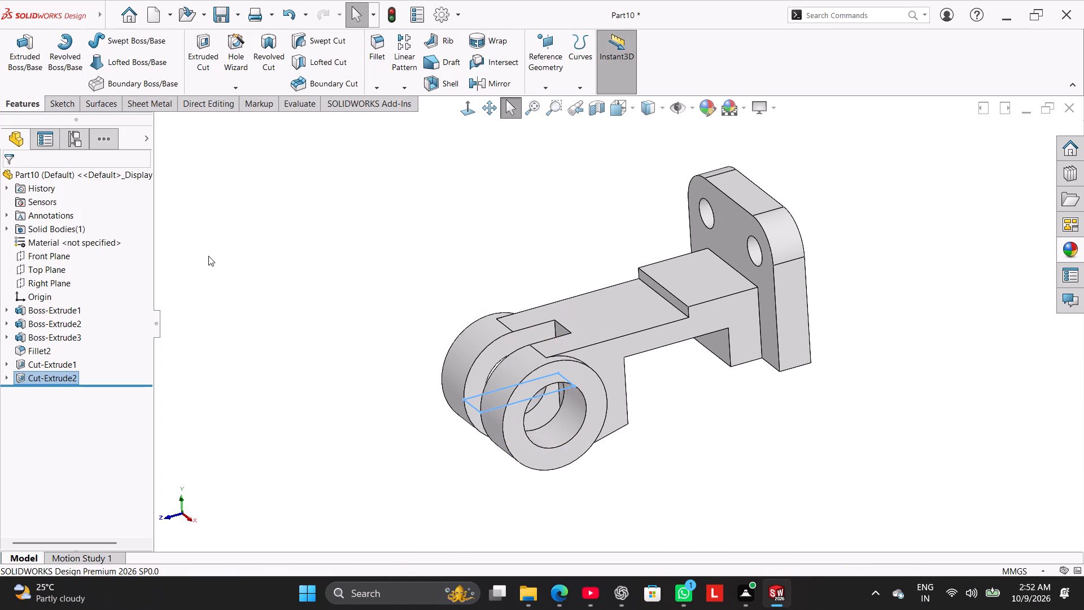
{"action": "left_click", "coordinate": [220, 258]}
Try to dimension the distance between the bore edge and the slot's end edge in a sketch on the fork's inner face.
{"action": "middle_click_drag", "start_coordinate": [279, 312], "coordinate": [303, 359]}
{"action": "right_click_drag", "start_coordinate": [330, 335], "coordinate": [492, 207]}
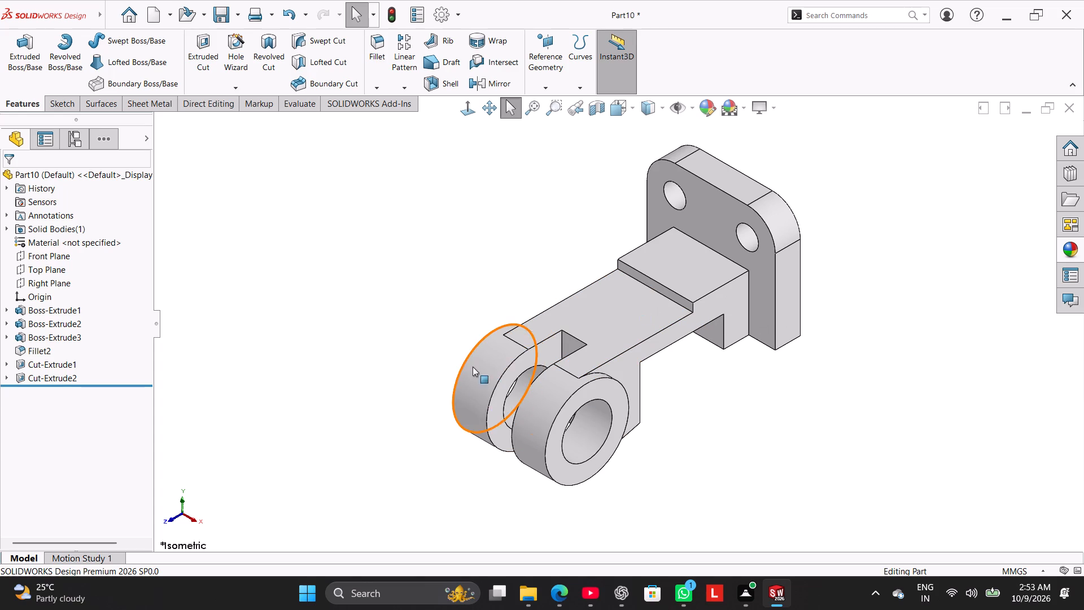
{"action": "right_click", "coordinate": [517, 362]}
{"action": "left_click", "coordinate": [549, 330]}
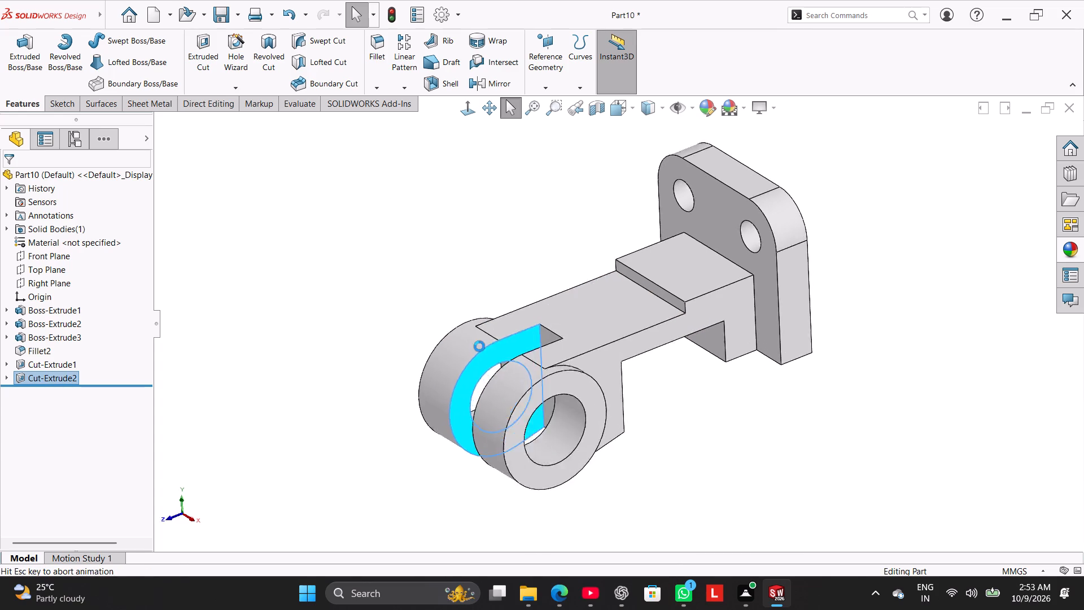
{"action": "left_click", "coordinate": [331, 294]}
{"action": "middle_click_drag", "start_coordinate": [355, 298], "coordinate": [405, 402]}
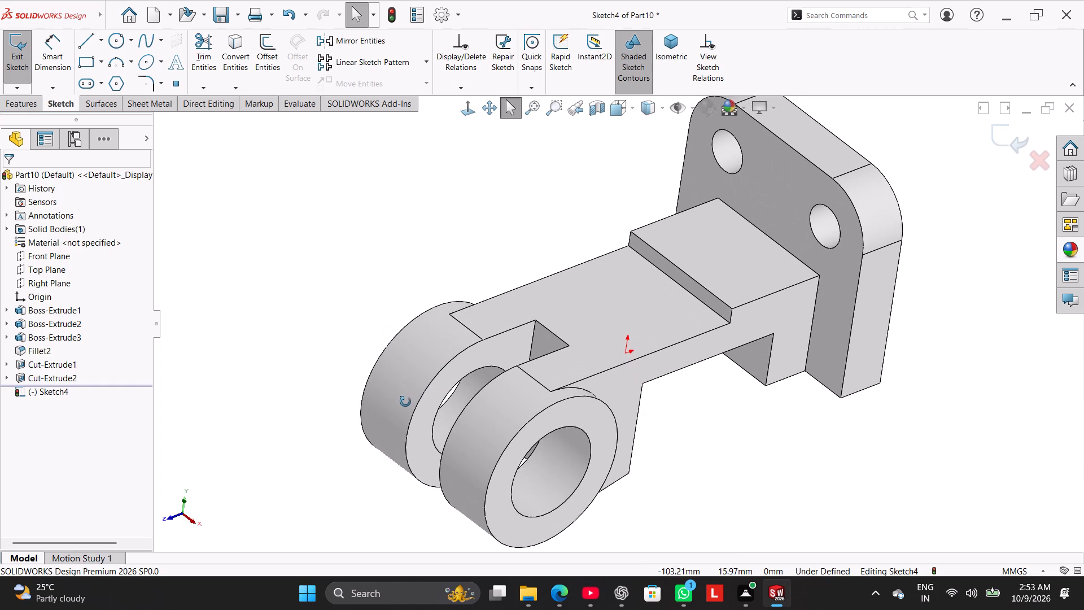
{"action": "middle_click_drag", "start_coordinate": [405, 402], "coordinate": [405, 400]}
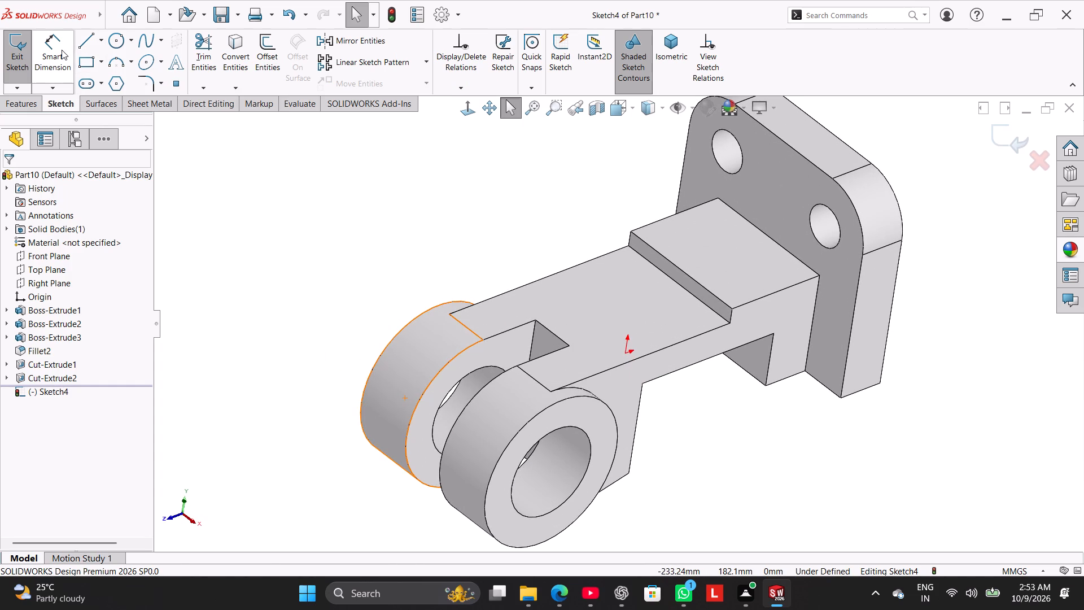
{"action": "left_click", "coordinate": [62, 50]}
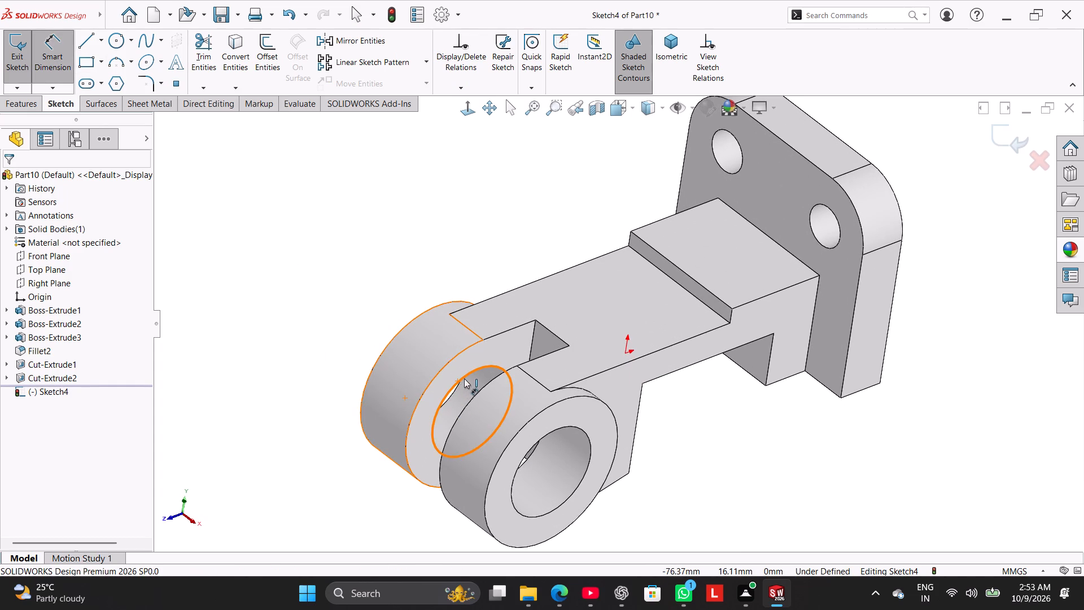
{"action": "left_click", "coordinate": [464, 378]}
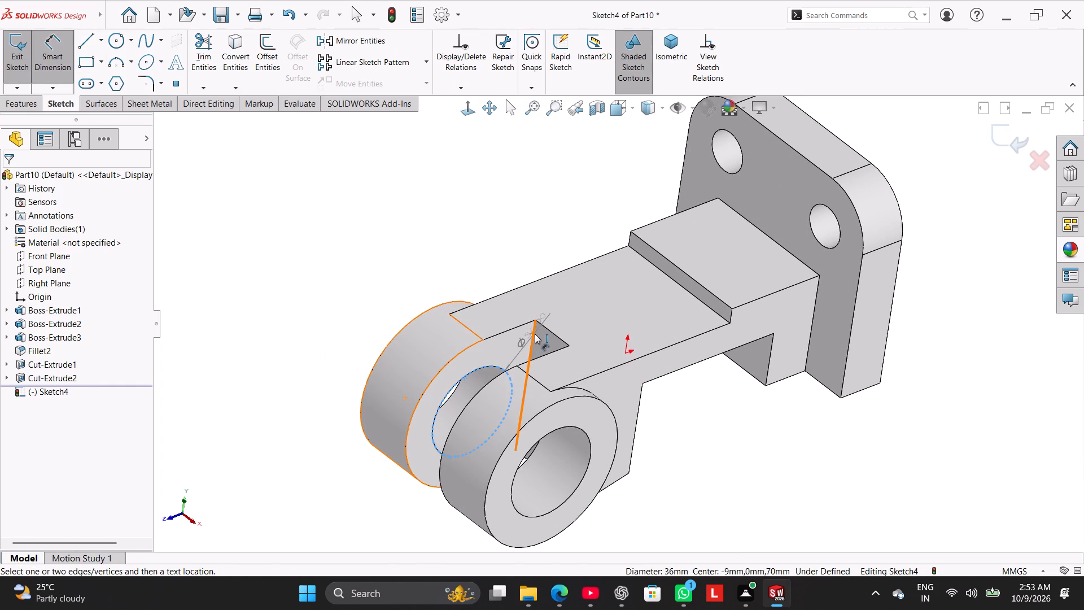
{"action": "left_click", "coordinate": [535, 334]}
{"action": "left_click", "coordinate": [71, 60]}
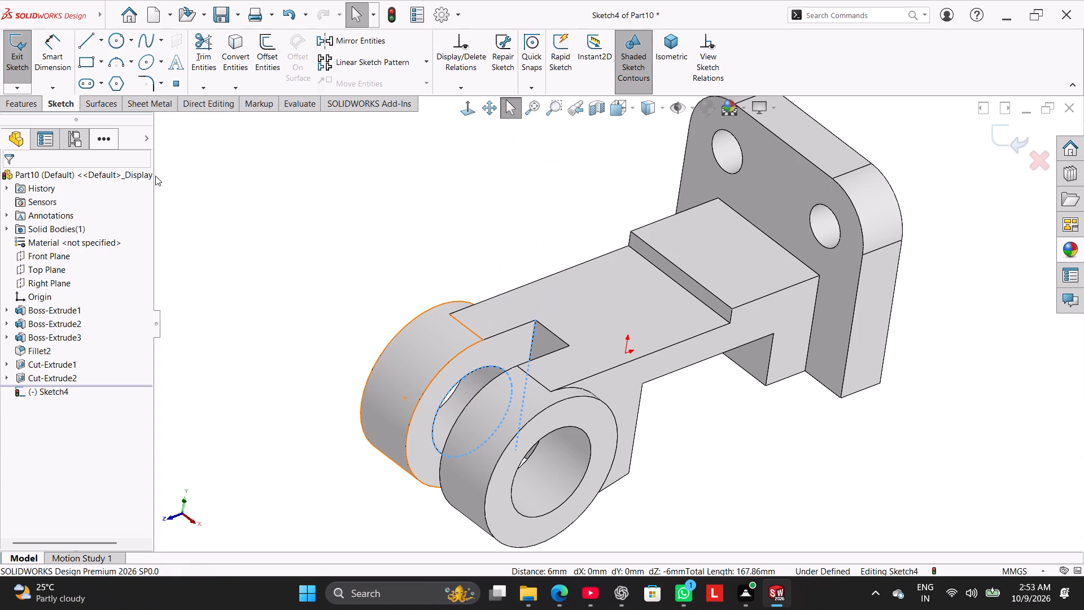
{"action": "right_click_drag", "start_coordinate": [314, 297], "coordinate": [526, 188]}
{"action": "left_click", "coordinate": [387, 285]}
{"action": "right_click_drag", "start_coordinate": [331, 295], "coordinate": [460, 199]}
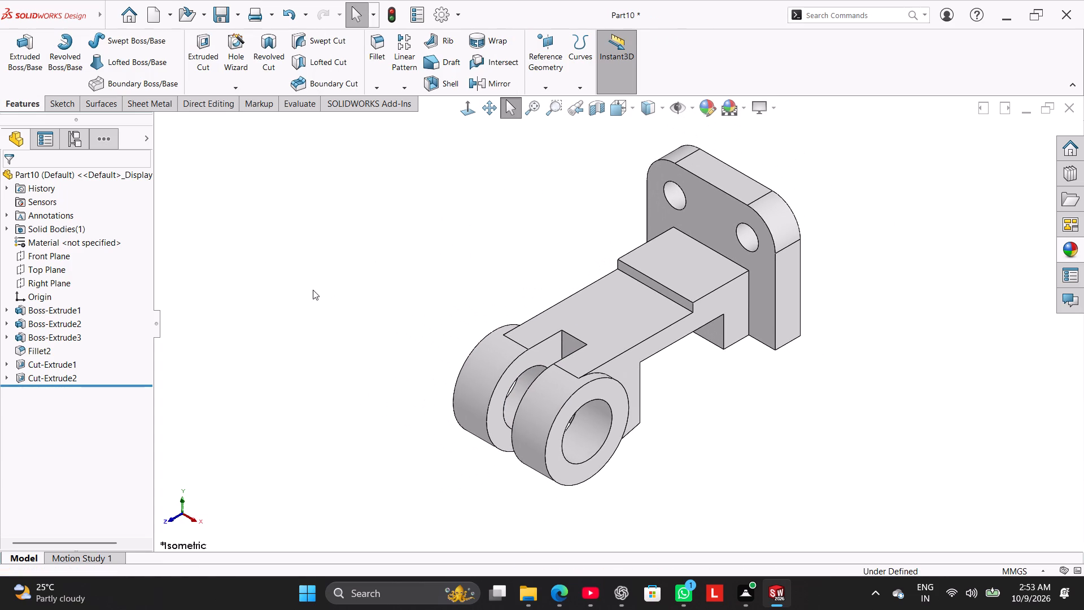
Sketch a diagonal line on the Right Plane from the mounting plate's top inner corner to the raised step's upper outer corner.
{"action": "right_click_drag", "start_coordinate": [308, 295], "coordinate": [391, 230]}
{"action": "right_click_drag", "start_coordinate": [320, 316], "coordinate": [443, 215]}
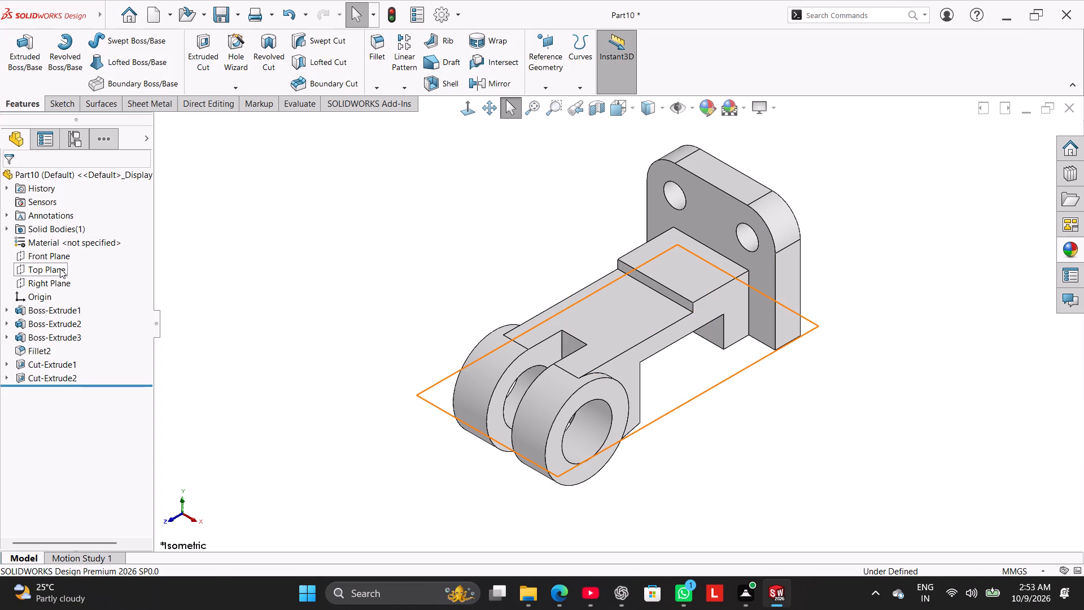
{"action": "left_click", "coordinate": [60, 283]}
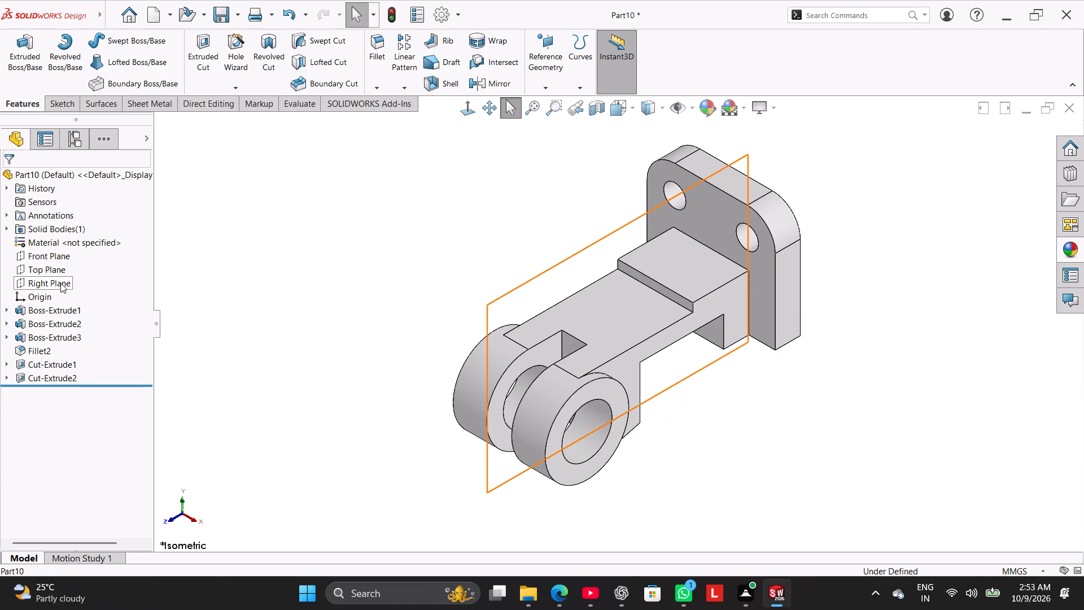
{"action": "left_click", "coordinate": [76, 265]}
{"action": "left_click", "coordinate": [275, 207]}
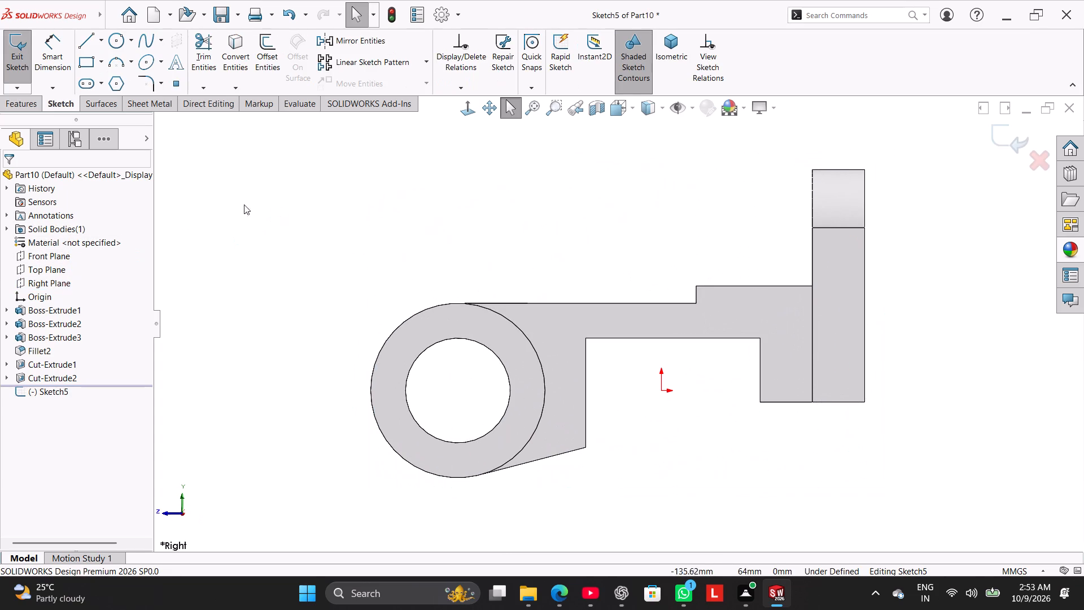
{"action": "left_click", "coordinate": [93, 40]}
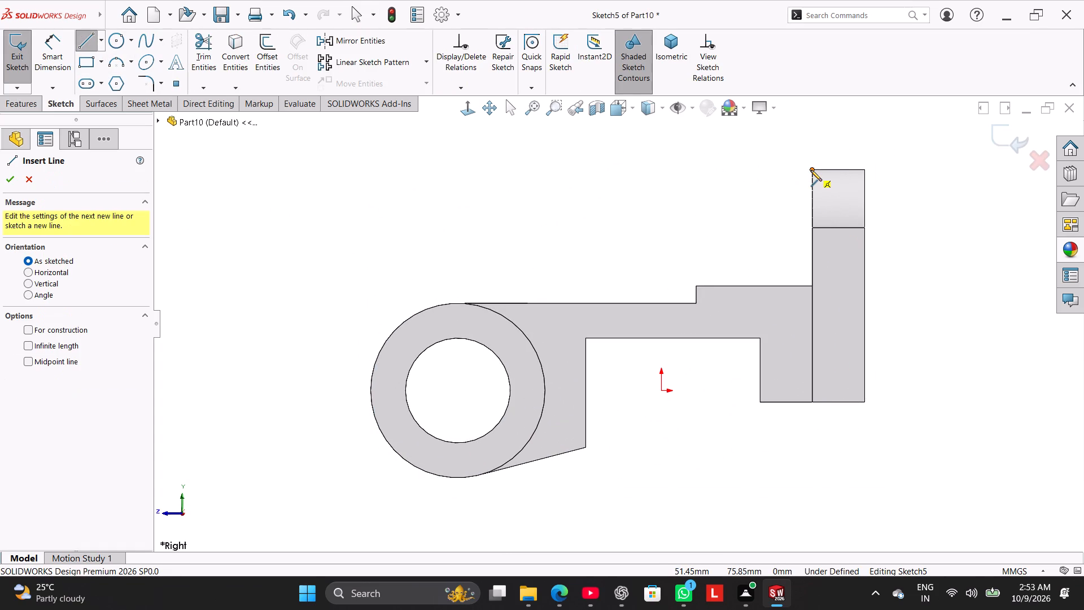
{"action": "left_click", "coordinate": [811, 170]}
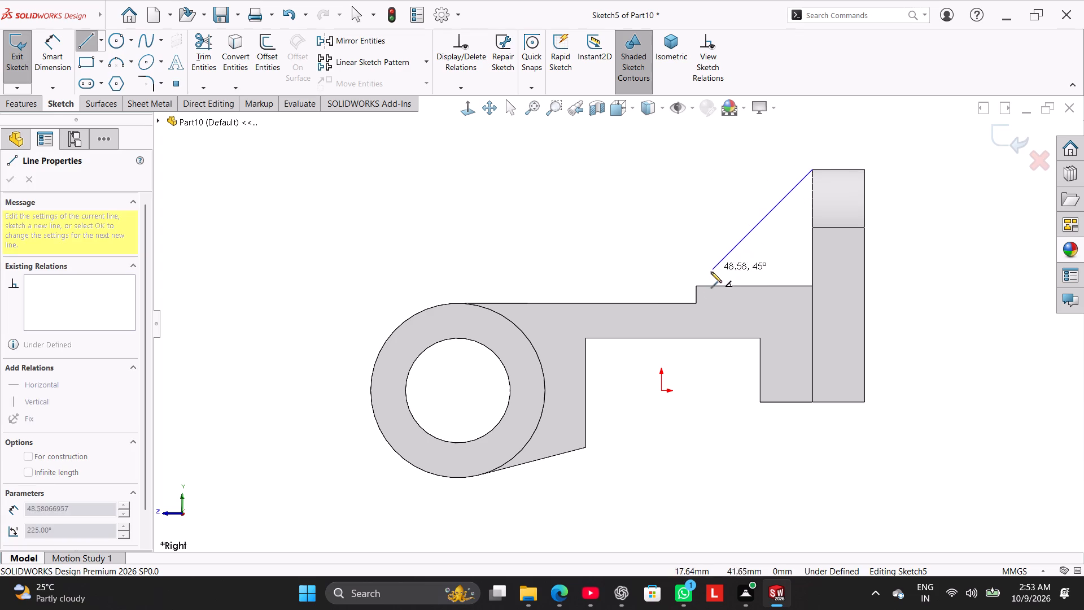
{"action": "left_click", "coordinate": [696, 286]}
{"action": "right_click", "coordinate": [658, 223]}
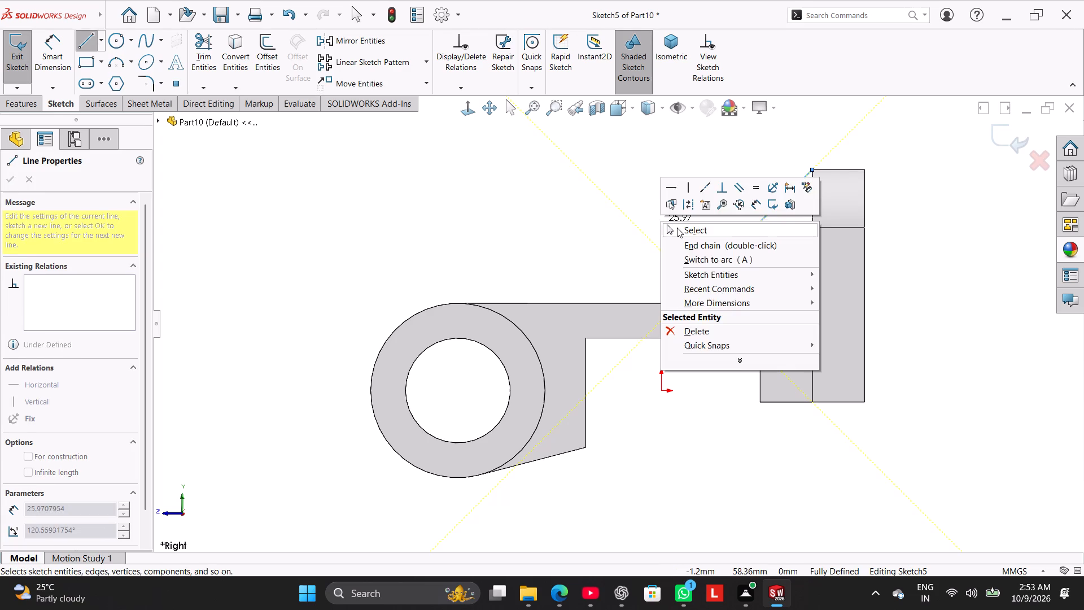
{"action": "left_click", "coordinate": [677, 228]}
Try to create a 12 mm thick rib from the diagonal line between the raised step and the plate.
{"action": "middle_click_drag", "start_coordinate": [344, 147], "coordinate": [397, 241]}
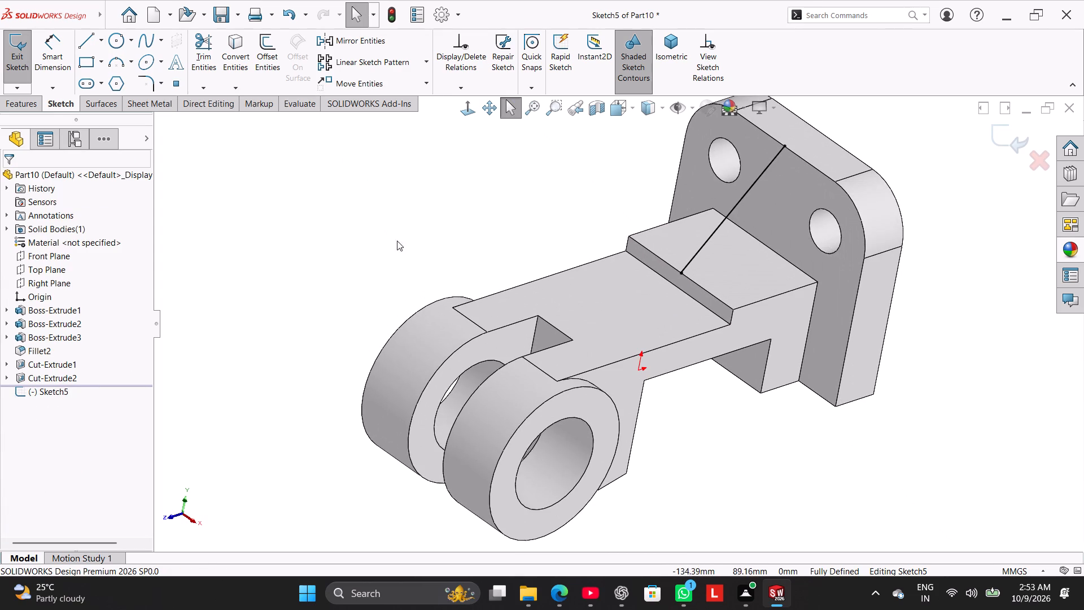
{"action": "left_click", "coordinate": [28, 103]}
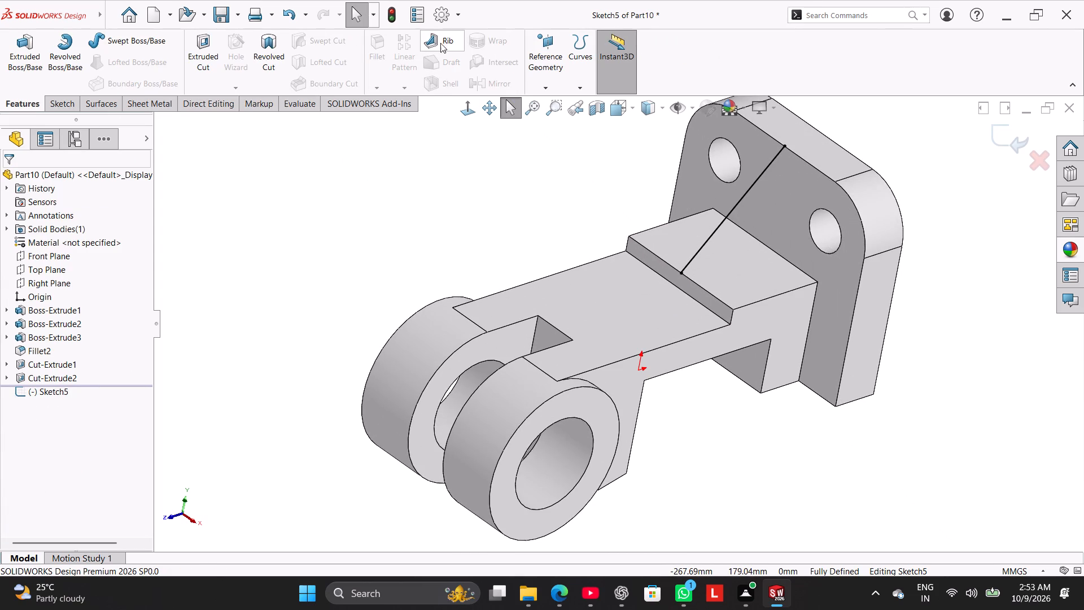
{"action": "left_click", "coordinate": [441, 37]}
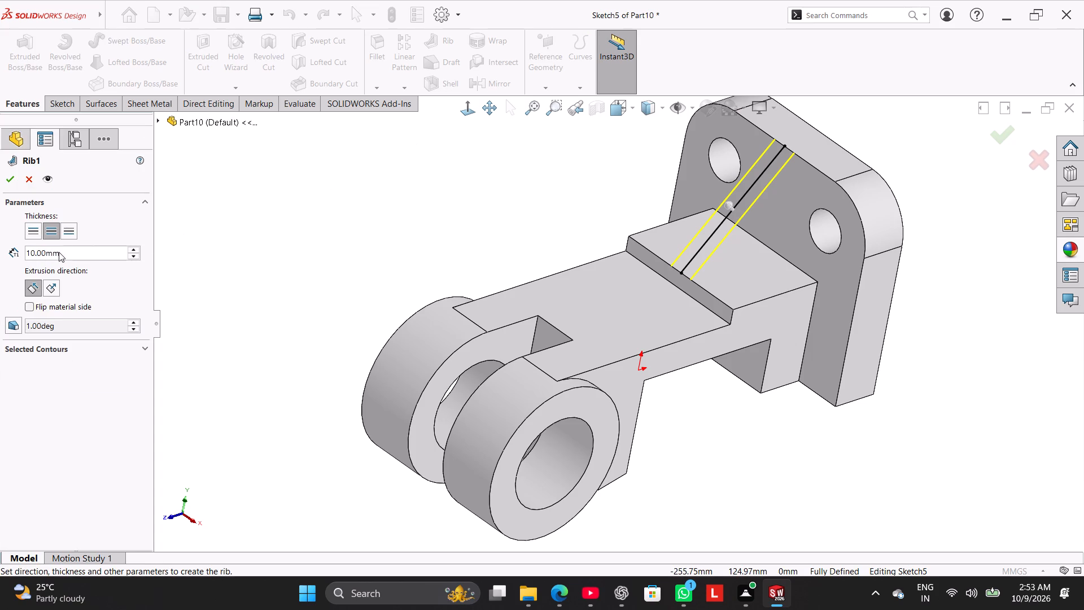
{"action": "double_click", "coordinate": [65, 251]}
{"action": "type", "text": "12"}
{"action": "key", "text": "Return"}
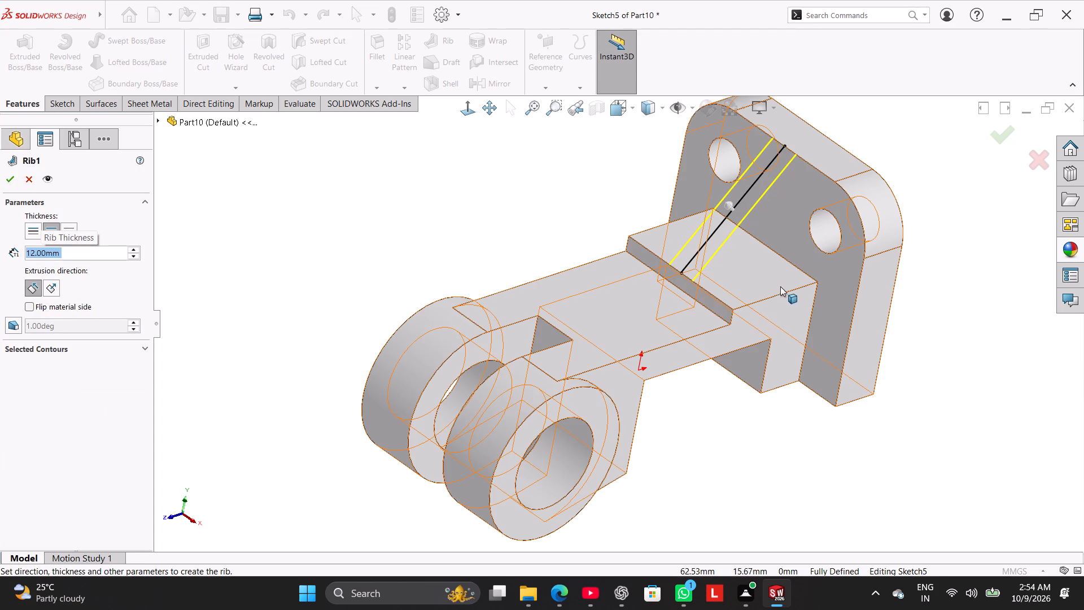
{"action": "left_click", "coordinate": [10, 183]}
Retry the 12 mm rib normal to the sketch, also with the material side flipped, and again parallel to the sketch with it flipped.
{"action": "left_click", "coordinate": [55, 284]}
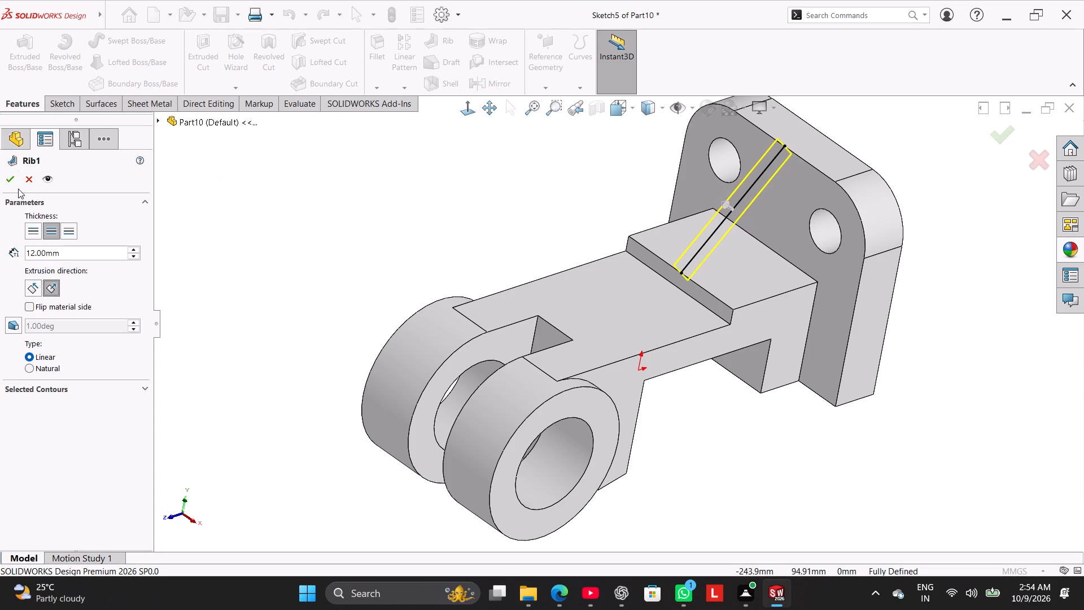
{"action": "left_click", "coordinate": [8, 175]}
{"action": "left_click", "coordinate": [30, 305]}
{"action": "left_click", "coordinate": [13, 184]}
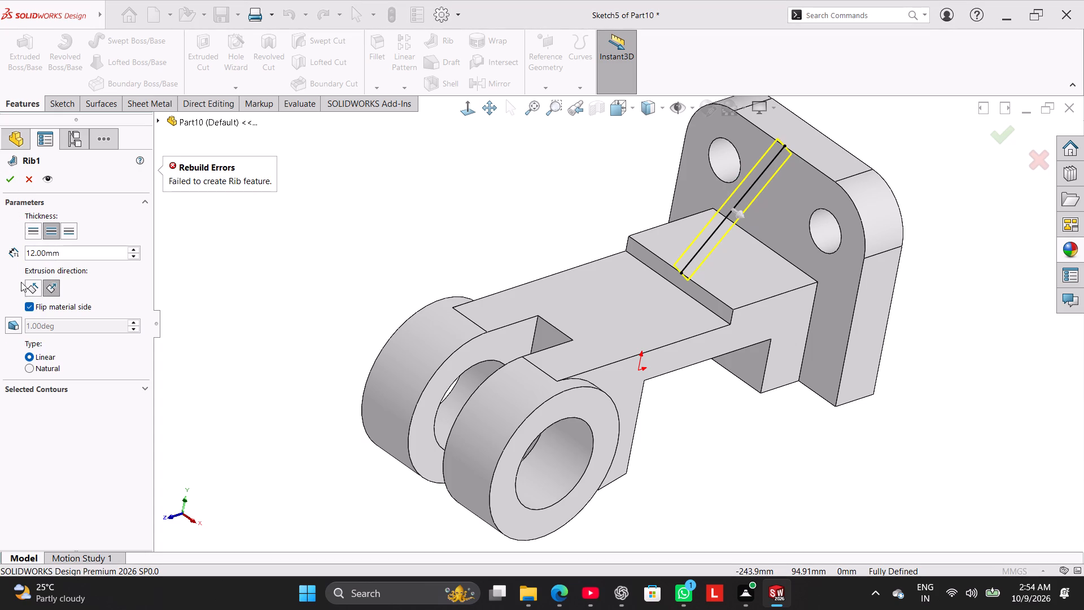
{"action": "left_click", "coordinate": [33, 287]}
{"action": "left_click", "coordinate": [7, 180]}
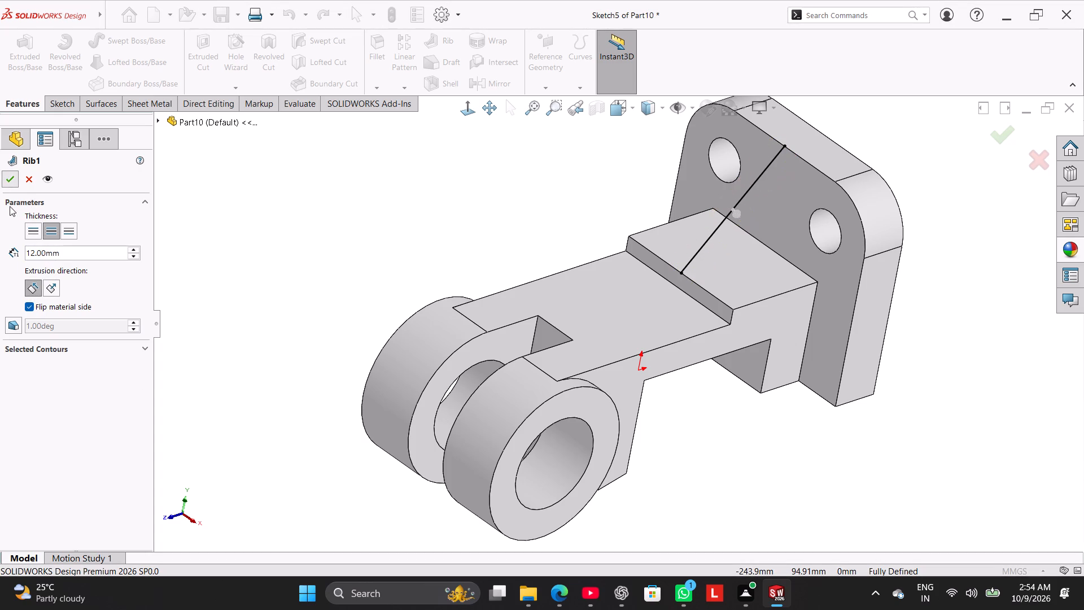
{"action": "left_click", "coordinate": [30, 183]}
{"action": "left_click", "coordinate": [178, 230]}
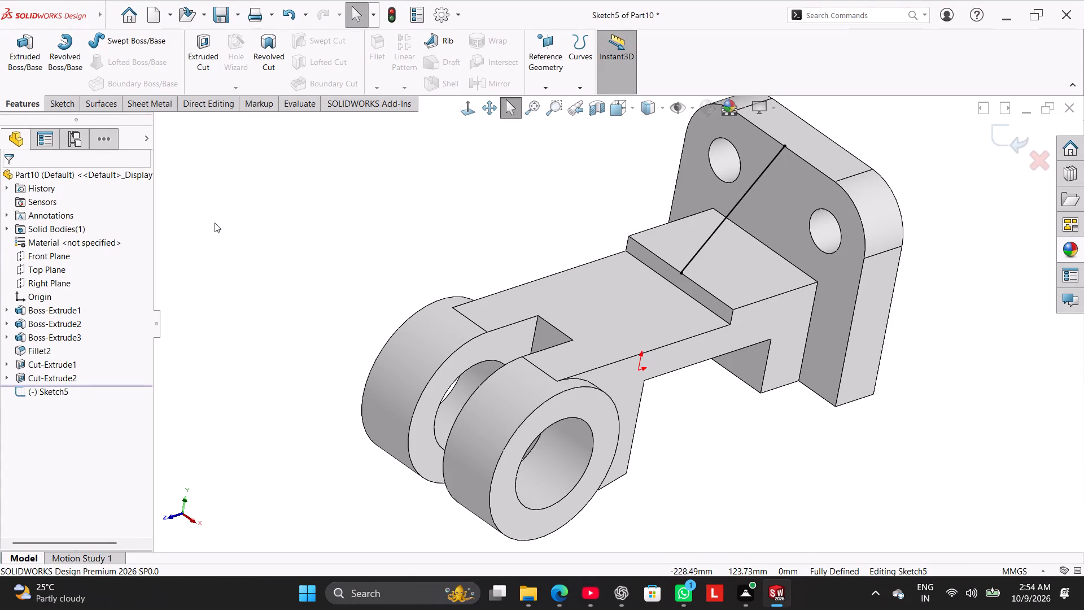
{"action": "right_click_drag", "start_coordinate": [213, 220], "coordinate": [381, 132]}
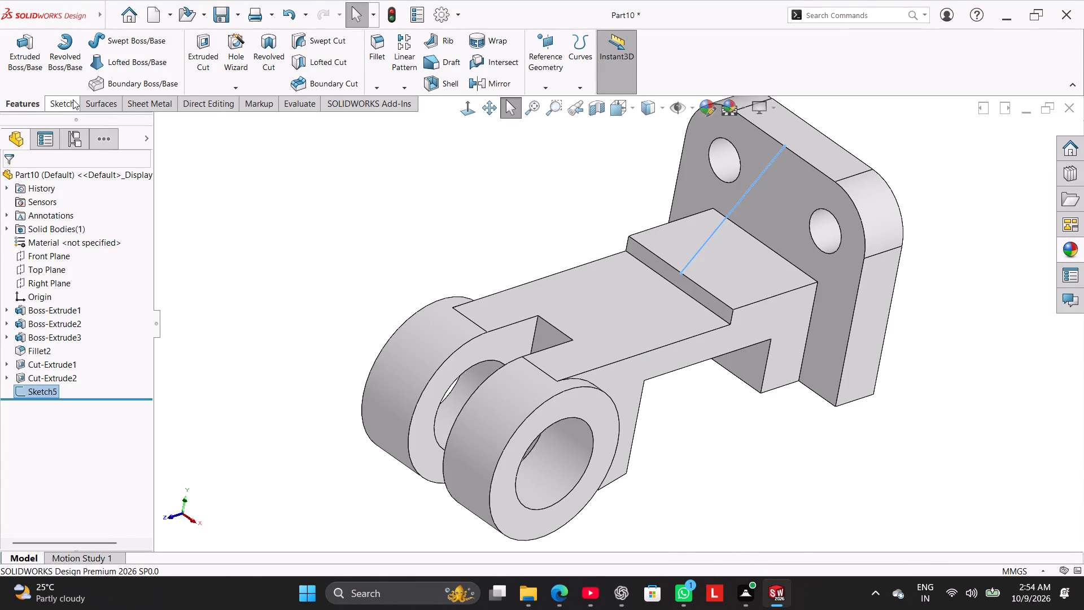
Reopen the diagonal line's sketch on the Right Plane for editing.
{"action": "left_click", "coordinate": [73, 99]}
{"action": "left_click", "coordinate": [27, 53]}
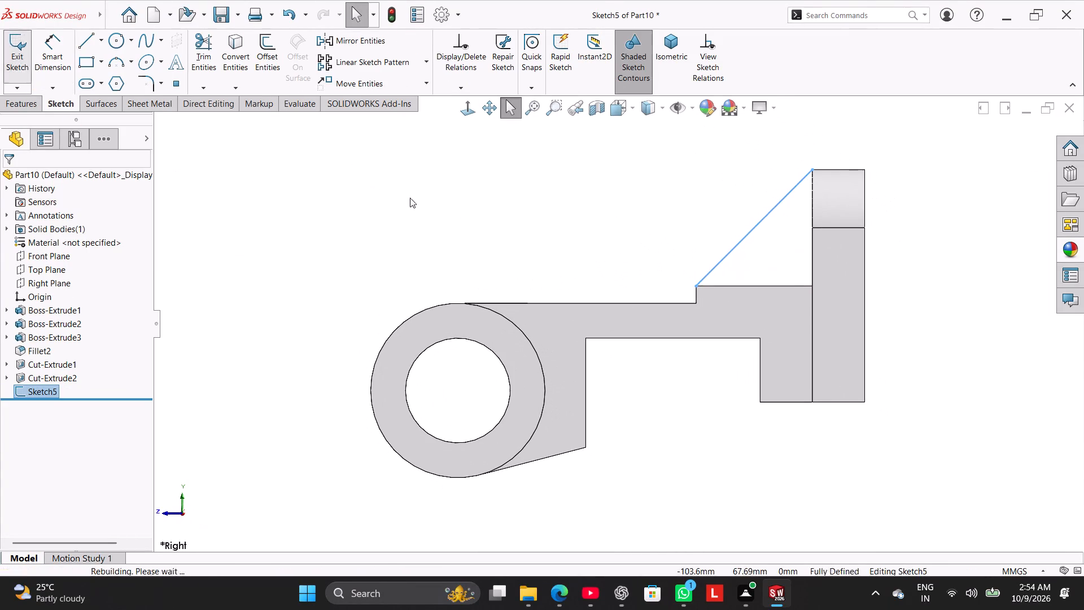
{"action": "left_click", "coordinate": [418, 199]}
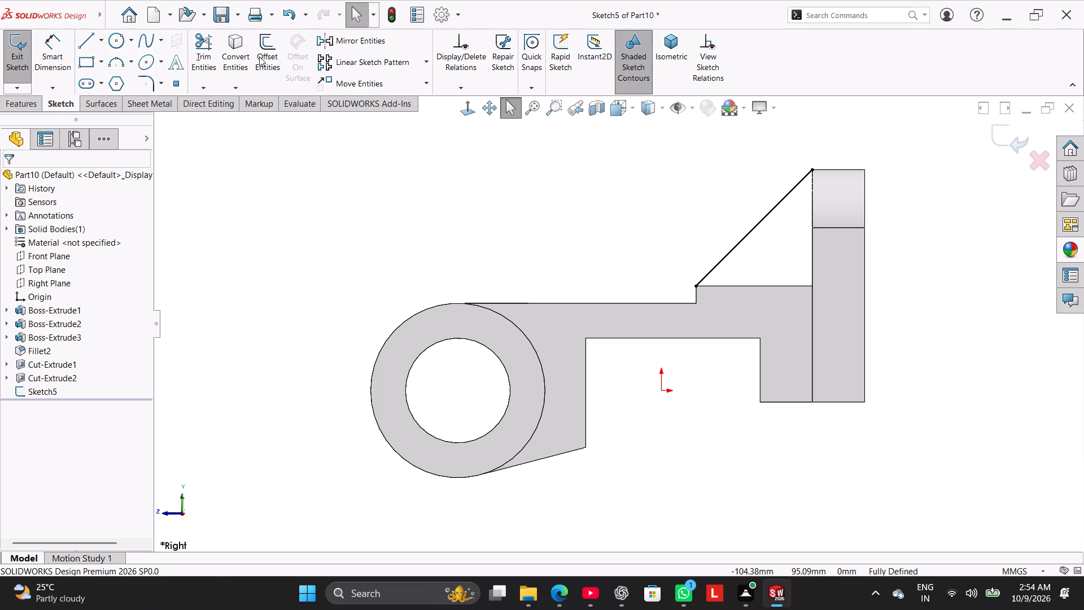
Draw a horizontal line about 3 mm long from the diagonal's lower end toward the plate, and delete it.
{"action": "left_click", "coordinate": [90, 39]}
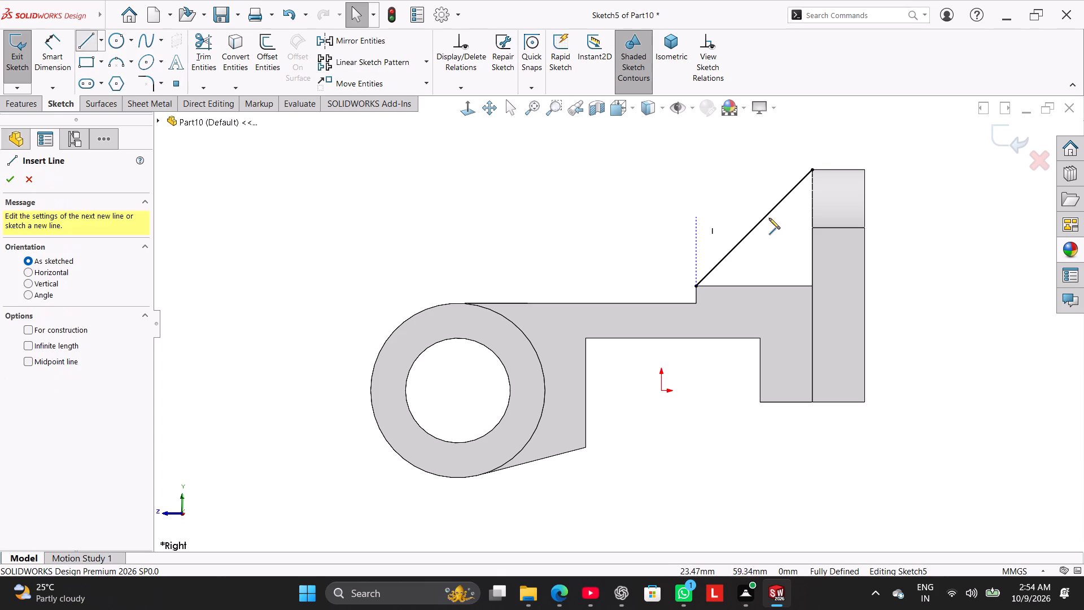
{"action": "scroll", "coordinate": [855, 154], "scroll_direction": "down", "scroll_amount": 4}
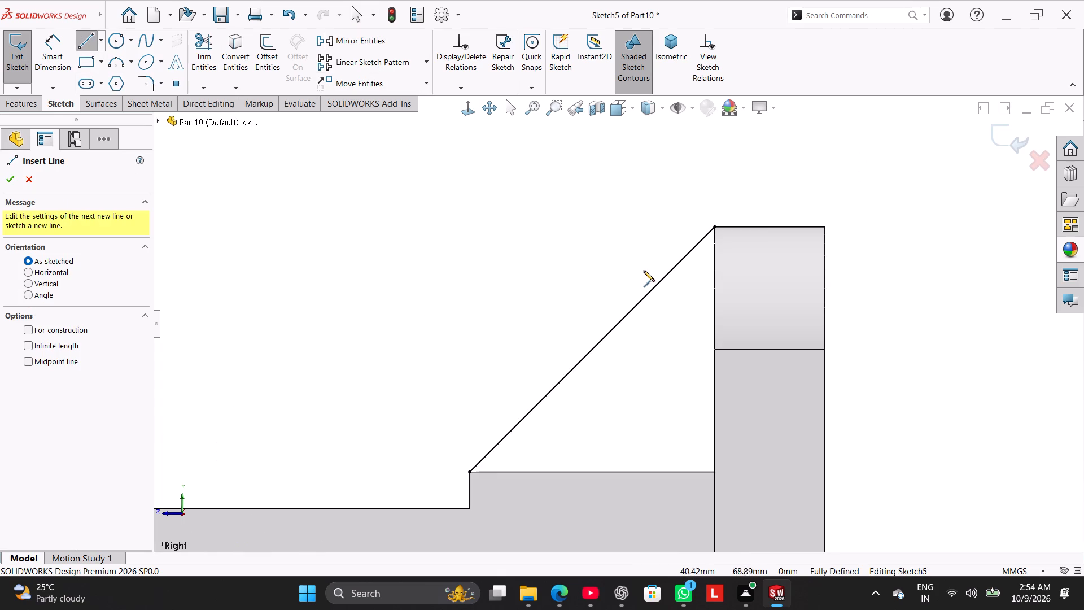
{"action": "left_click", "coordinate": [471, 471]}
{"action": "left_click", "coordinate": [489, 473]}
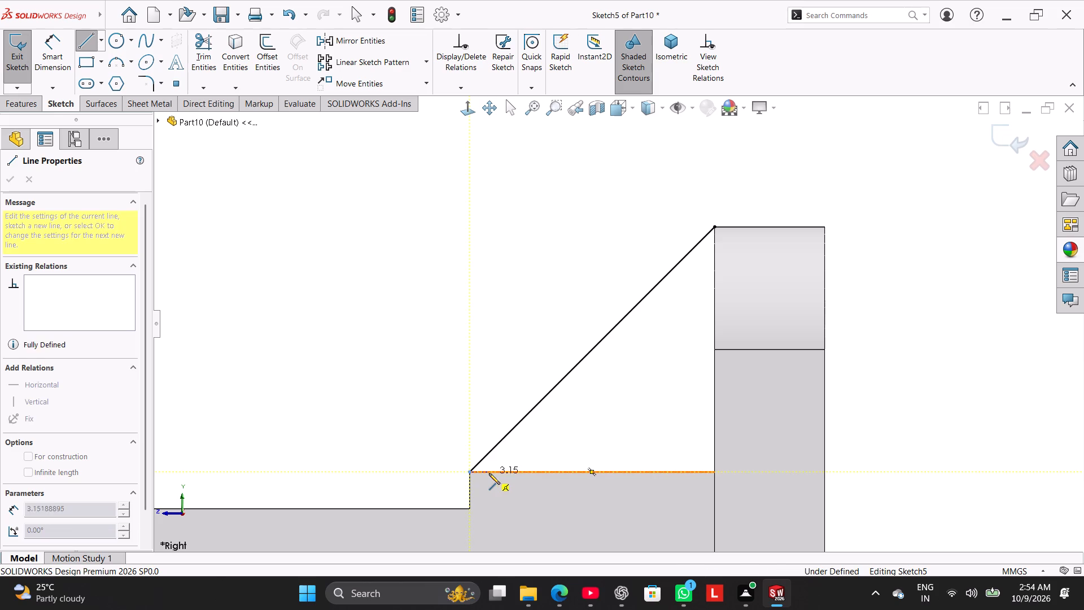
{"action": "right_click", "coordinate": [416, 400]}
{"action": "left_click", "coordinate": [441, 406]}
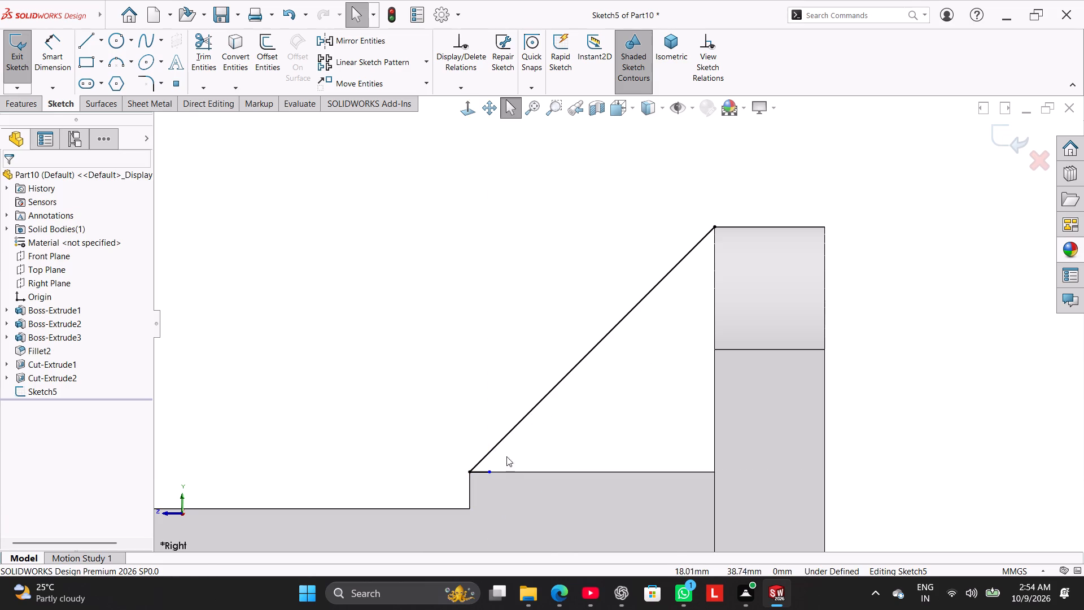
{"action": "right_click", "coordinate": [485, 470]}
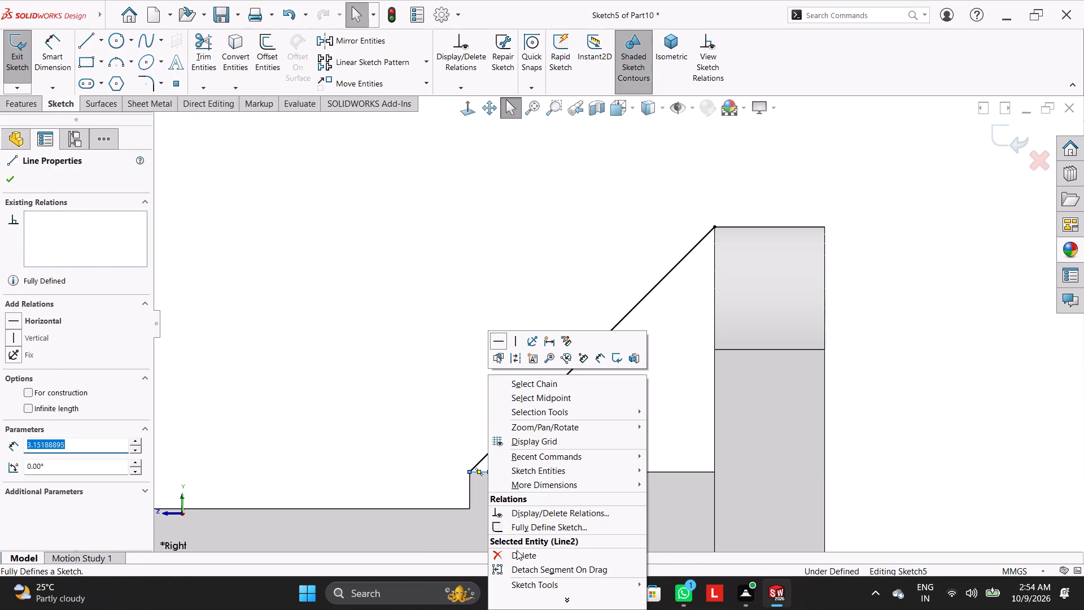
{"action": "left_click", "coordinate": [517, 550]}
Draw a short horizontal line from the diagonal's lower end, extending outward from the raised step, away from the plate.
{"action": "left_click", "coordinate": [90, 37]}
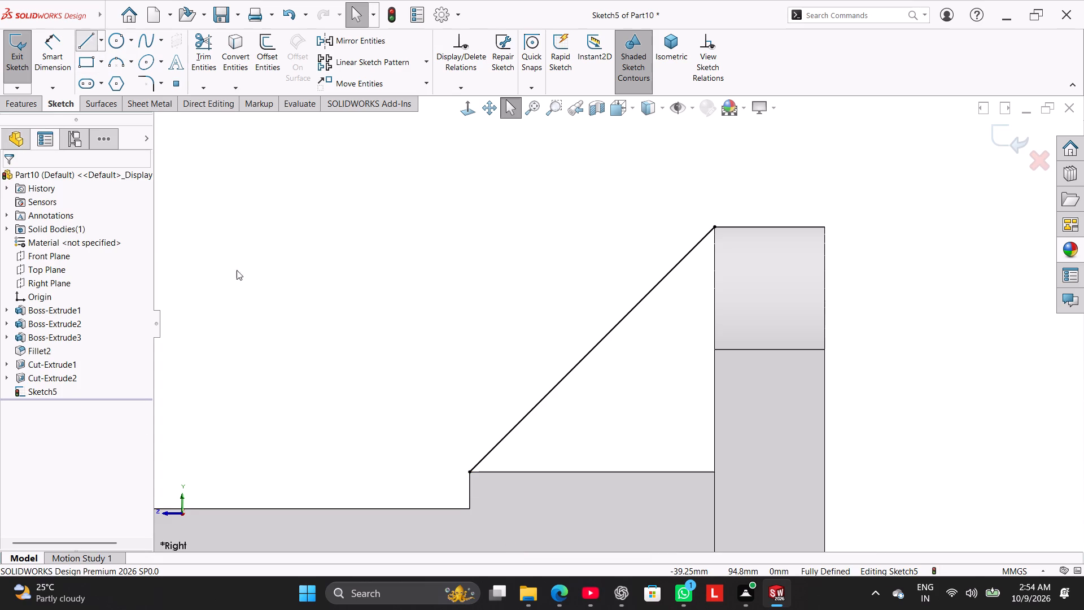
{"action": "left_click", "coordinate": [470, 473]}
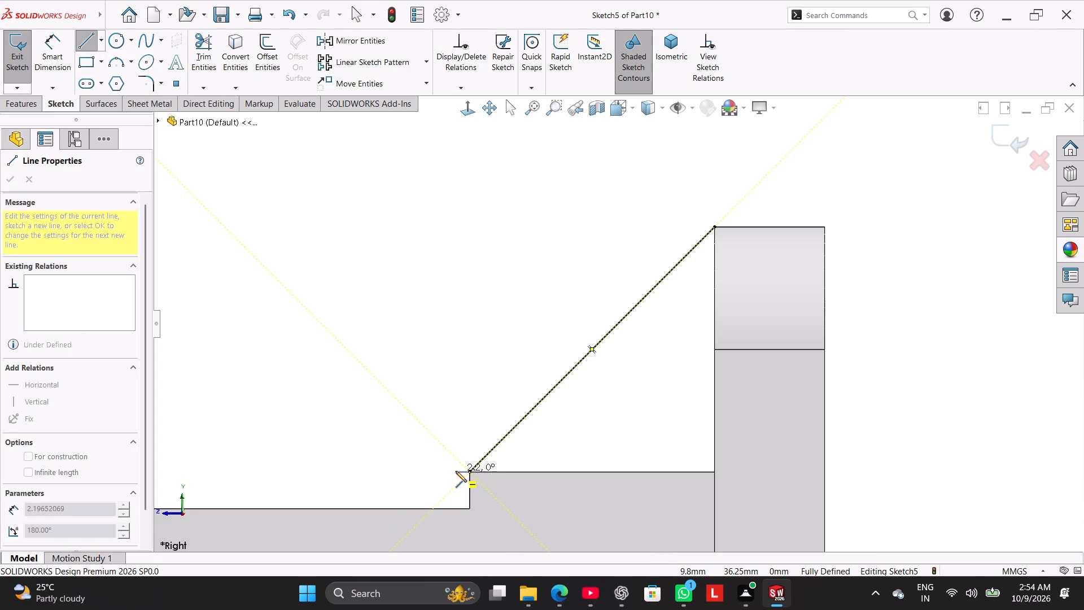
{"action": "left_click", "coordinate": [454, 472]}
{"action": "right_click", "coordinate": [453, 416]}
{"action": "left_click", "coordinate": [476, 429]}
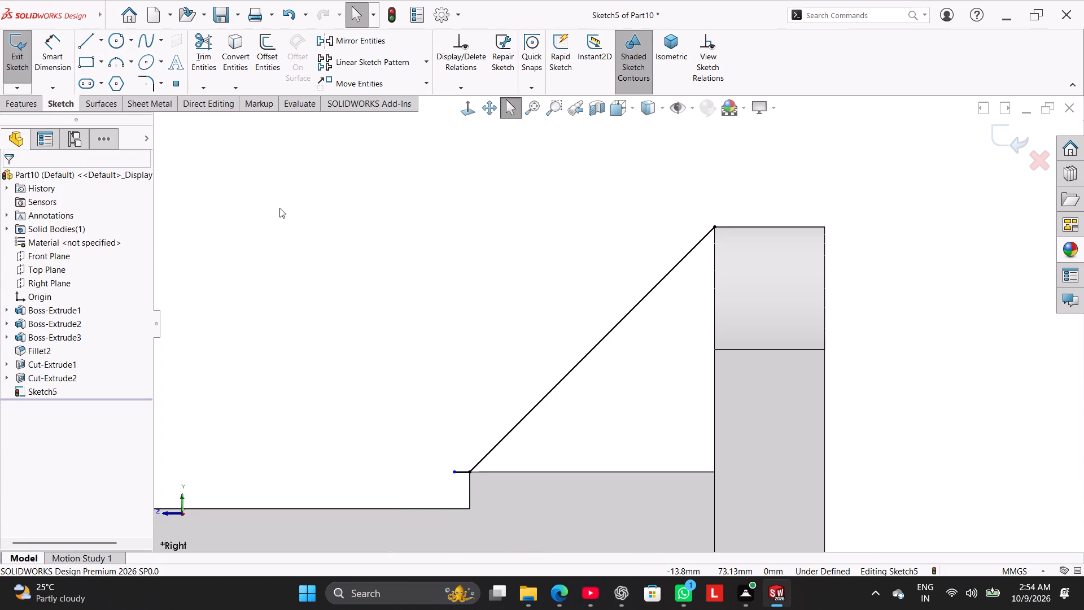
Draw a horizontal line about 2 mm long from the diagonal's upper end into the mounting plate.
{"action": "left_click", "coordinate": [87, 40]}
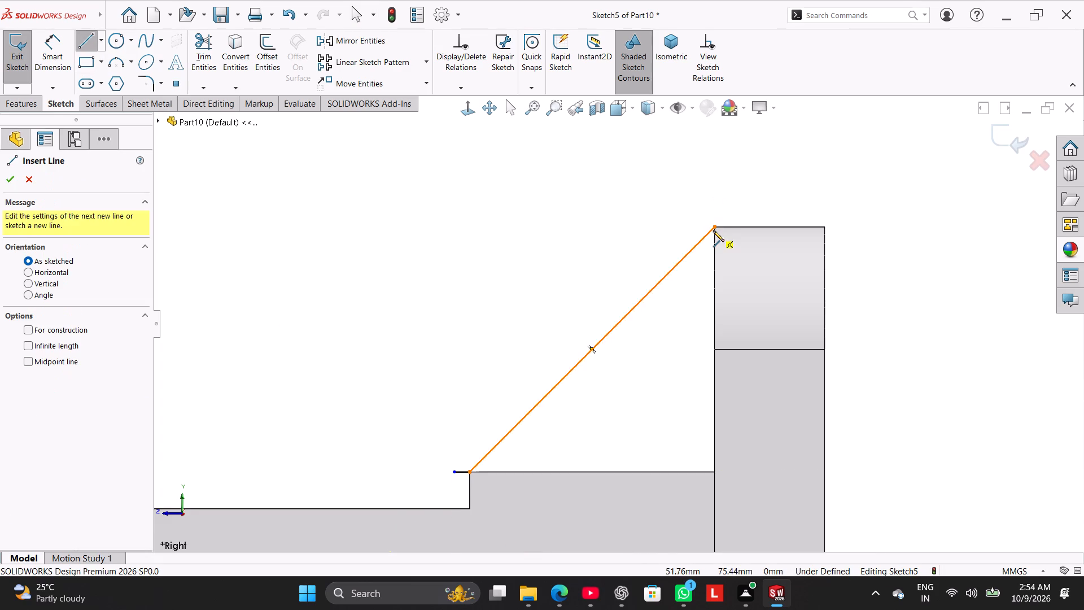
{"action": "left_click", "coordinate": [713, 228]}
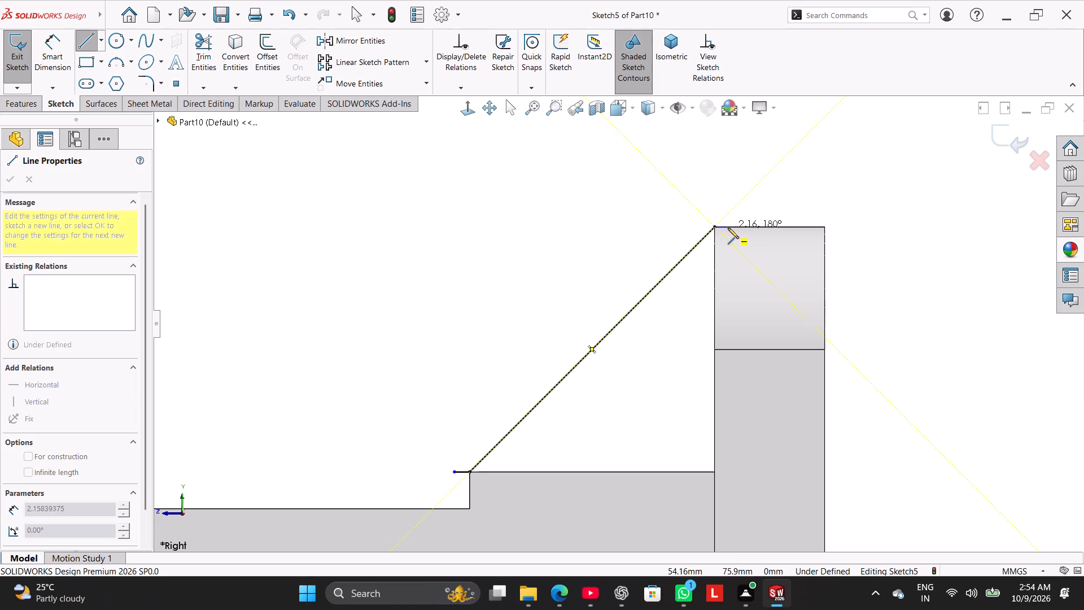
{"action": "left_click", "coordinate": [728, 228]}
{"action": "right_click", "coordinate": [685, 208]}
{"action": "left_click", "coordinate": [723, 217]}
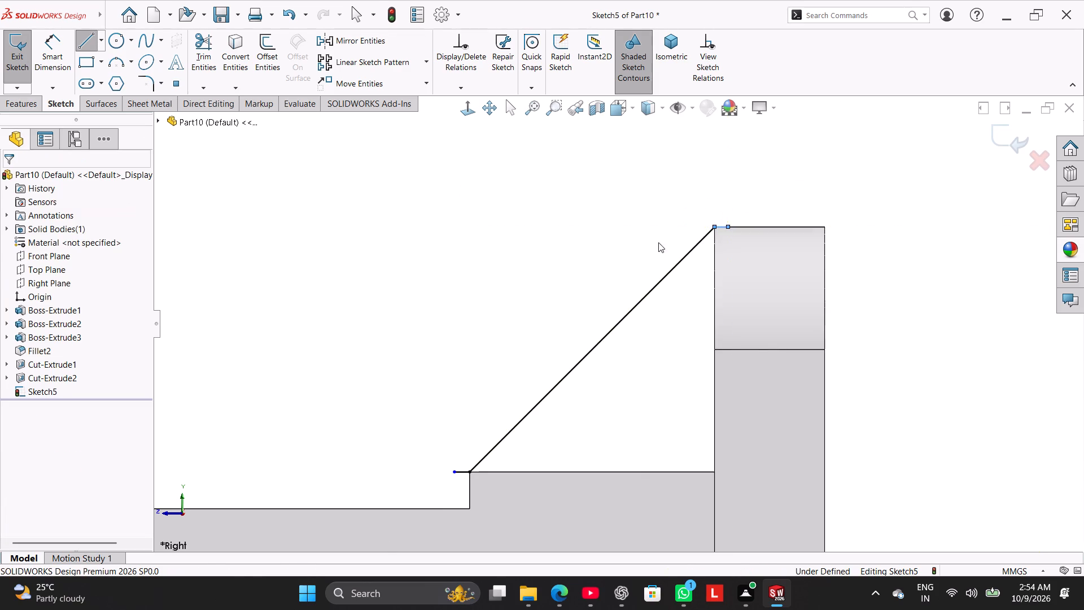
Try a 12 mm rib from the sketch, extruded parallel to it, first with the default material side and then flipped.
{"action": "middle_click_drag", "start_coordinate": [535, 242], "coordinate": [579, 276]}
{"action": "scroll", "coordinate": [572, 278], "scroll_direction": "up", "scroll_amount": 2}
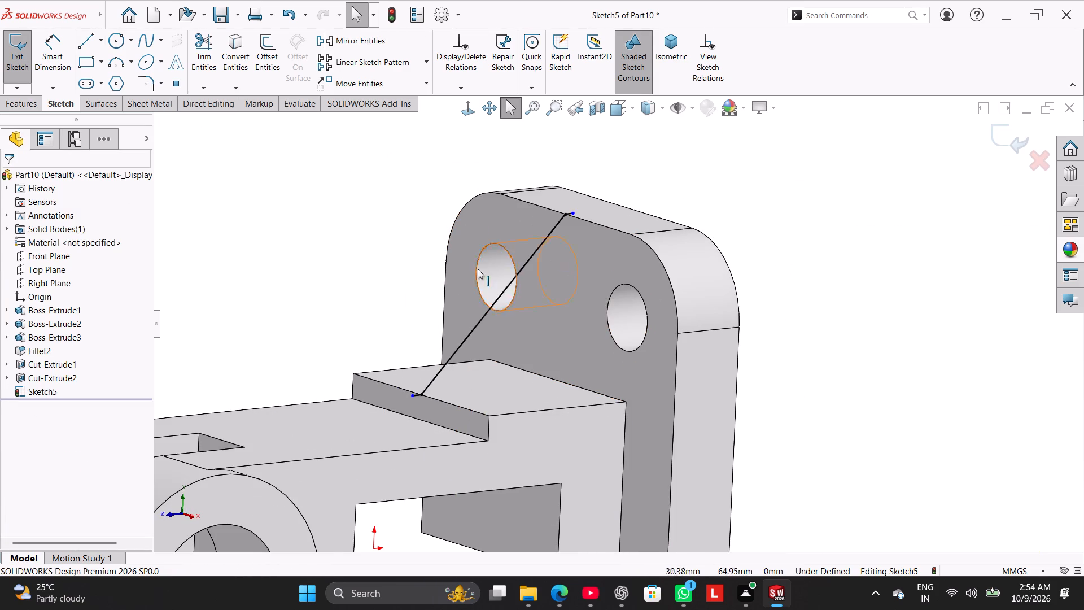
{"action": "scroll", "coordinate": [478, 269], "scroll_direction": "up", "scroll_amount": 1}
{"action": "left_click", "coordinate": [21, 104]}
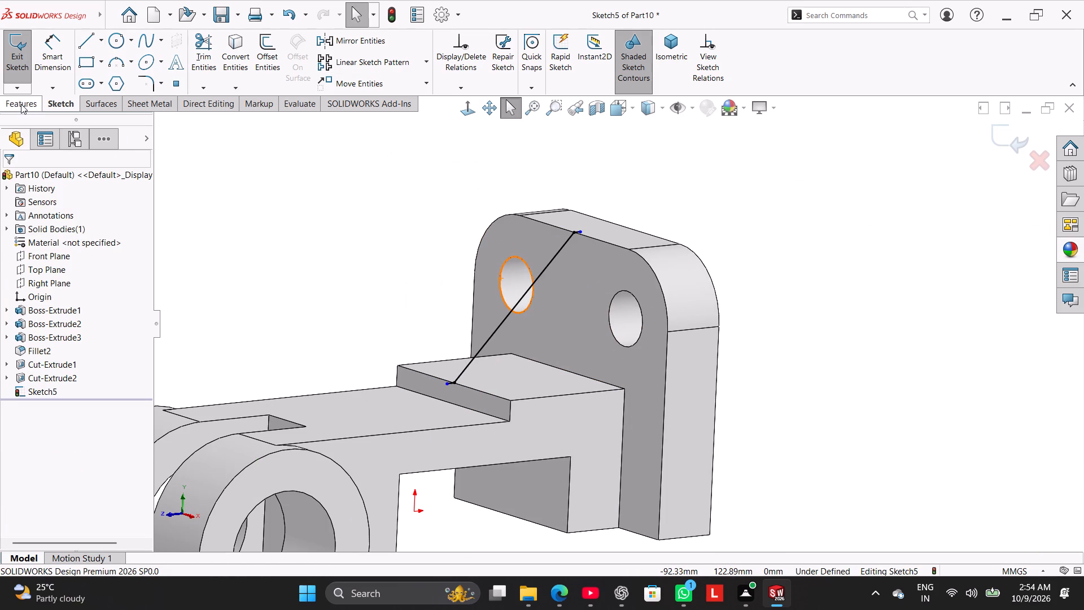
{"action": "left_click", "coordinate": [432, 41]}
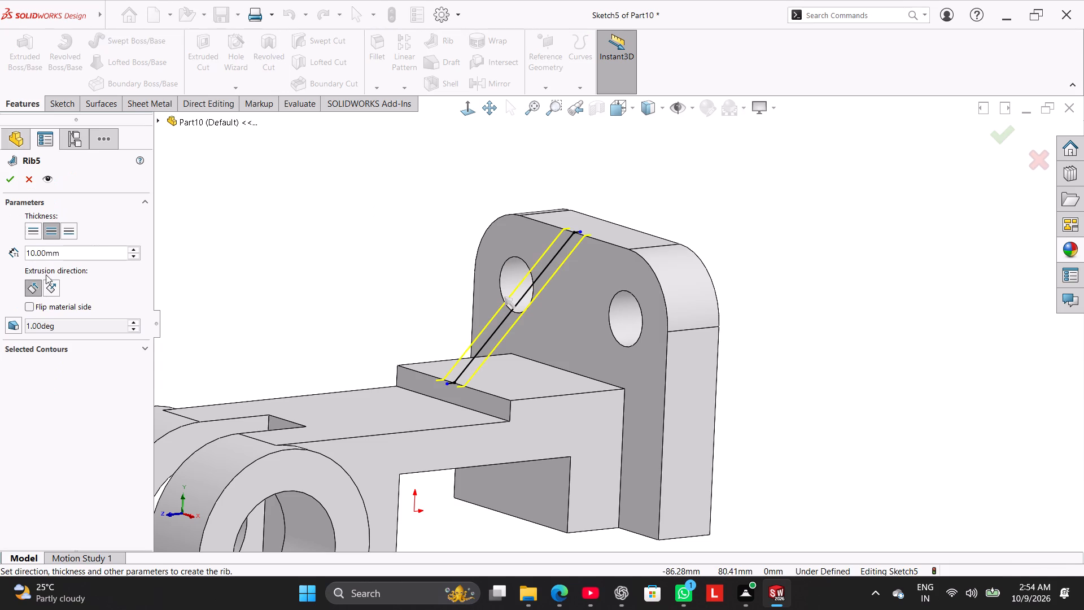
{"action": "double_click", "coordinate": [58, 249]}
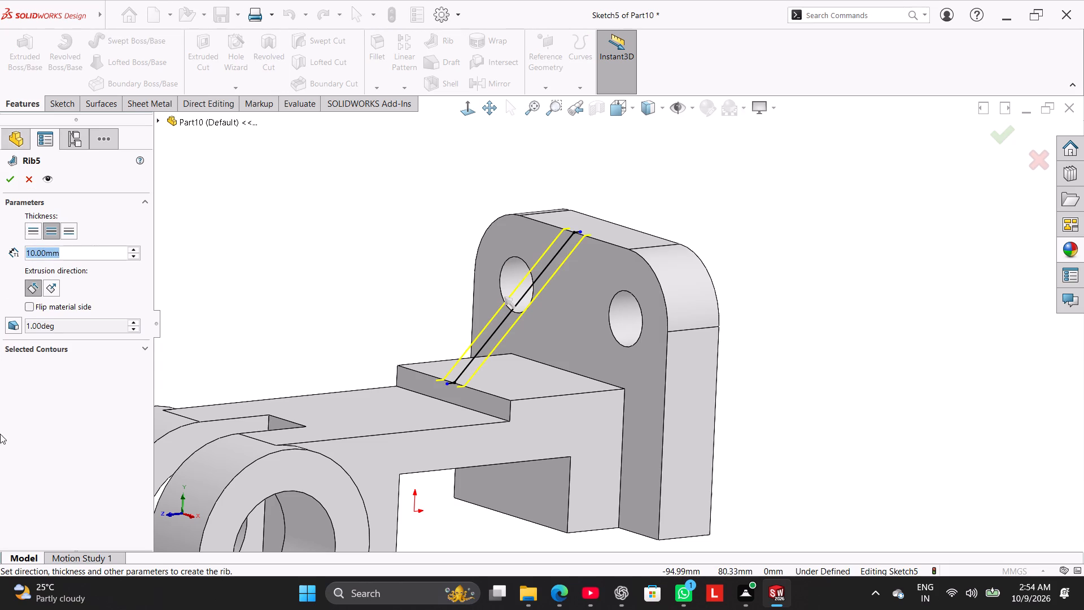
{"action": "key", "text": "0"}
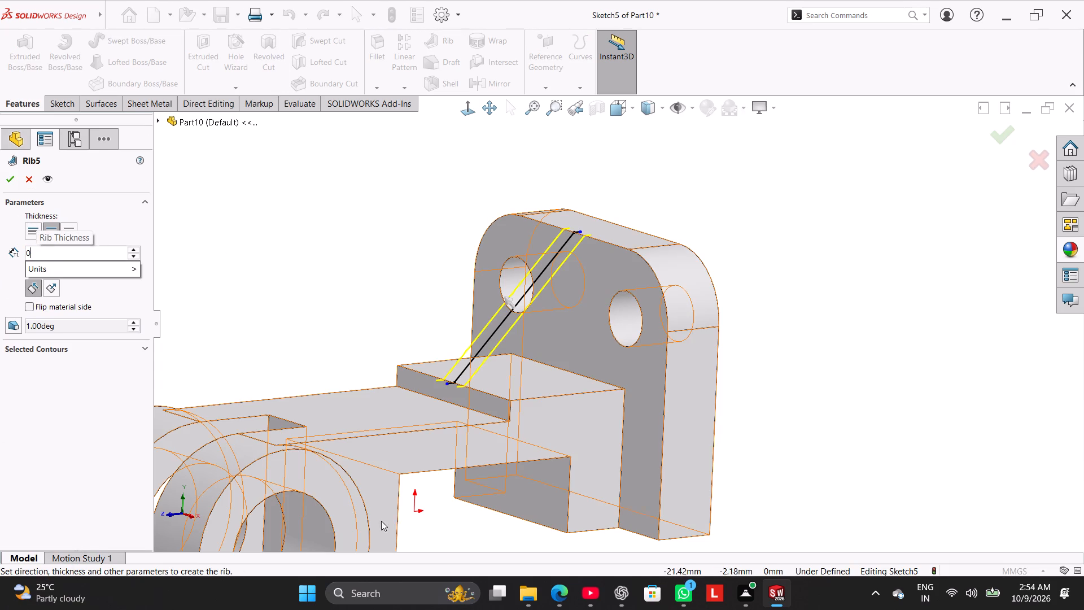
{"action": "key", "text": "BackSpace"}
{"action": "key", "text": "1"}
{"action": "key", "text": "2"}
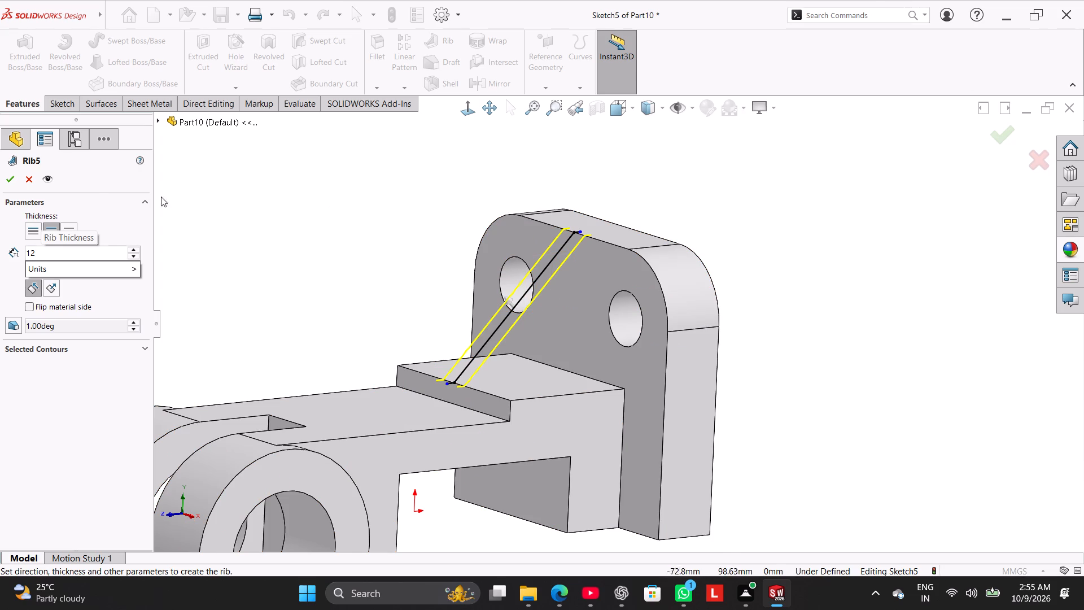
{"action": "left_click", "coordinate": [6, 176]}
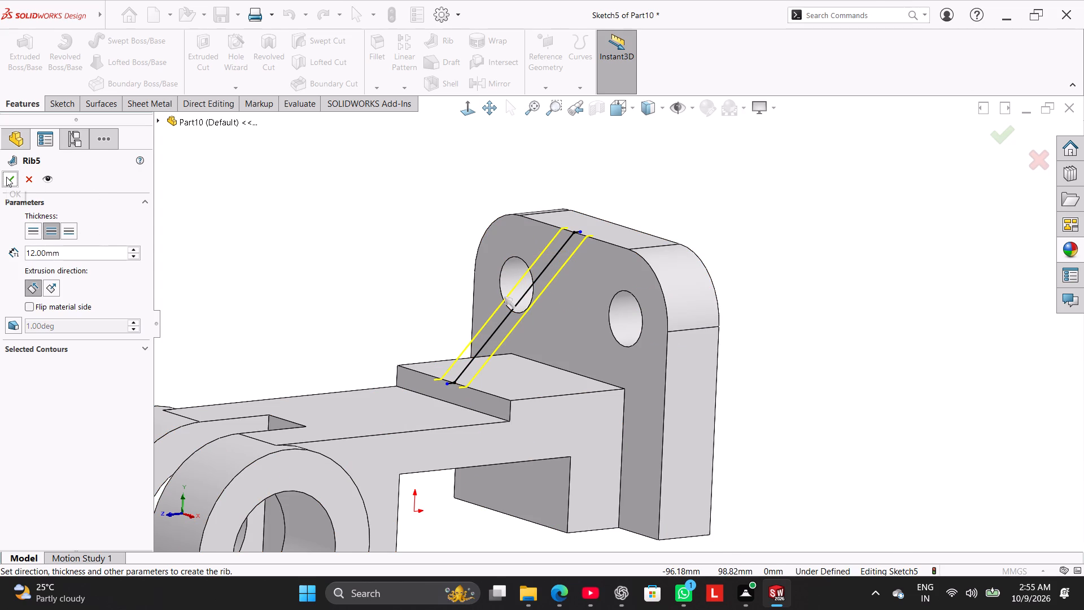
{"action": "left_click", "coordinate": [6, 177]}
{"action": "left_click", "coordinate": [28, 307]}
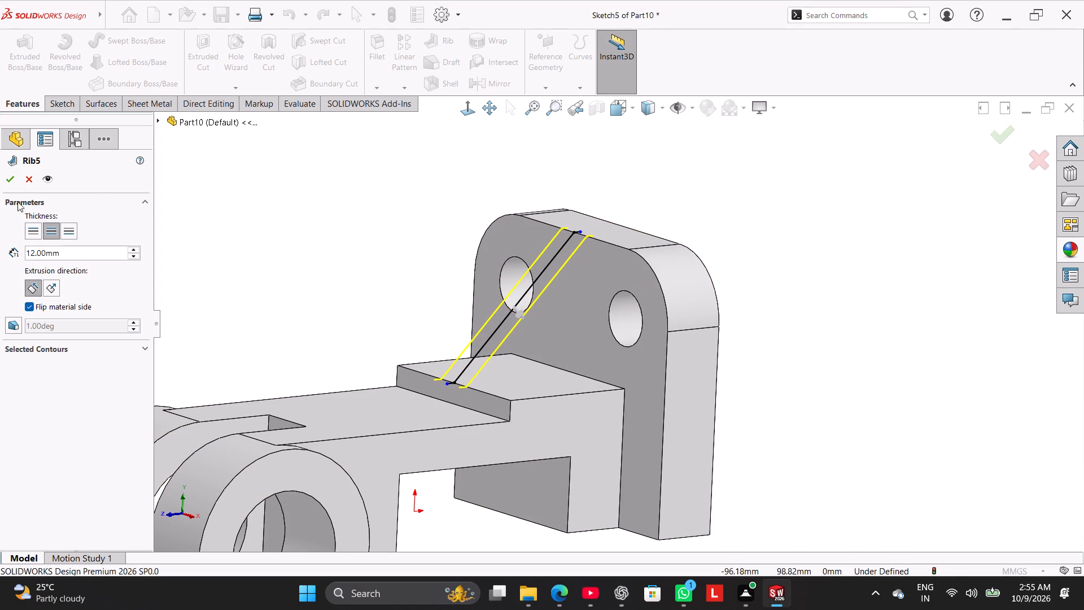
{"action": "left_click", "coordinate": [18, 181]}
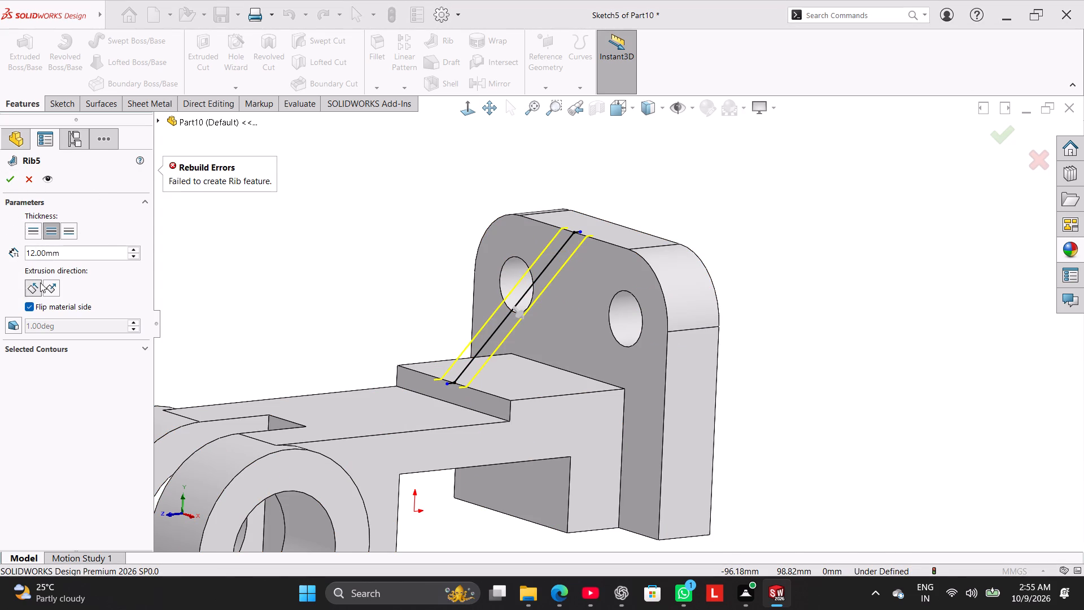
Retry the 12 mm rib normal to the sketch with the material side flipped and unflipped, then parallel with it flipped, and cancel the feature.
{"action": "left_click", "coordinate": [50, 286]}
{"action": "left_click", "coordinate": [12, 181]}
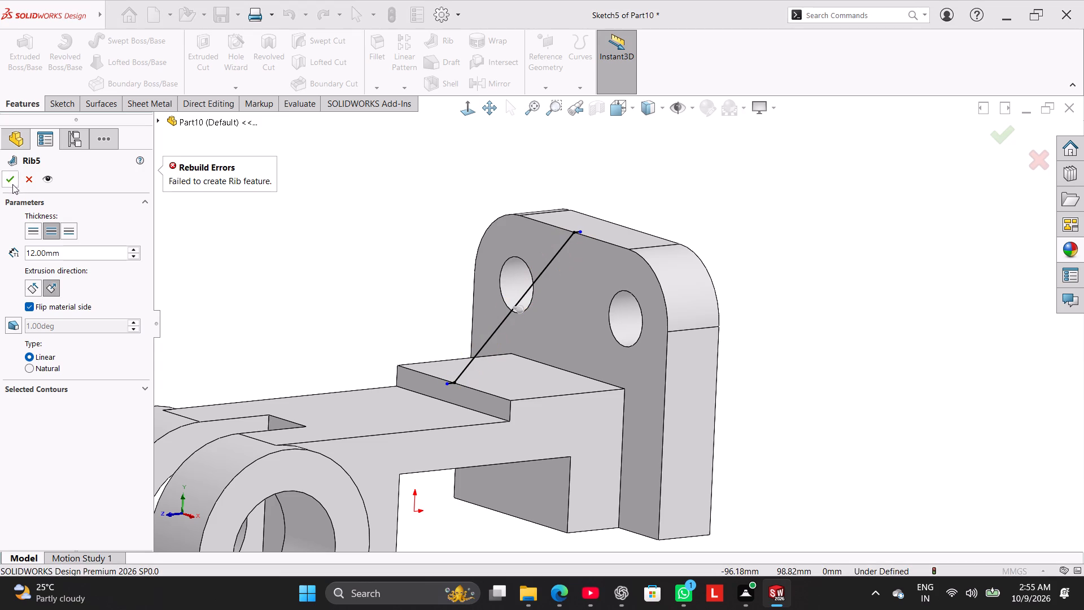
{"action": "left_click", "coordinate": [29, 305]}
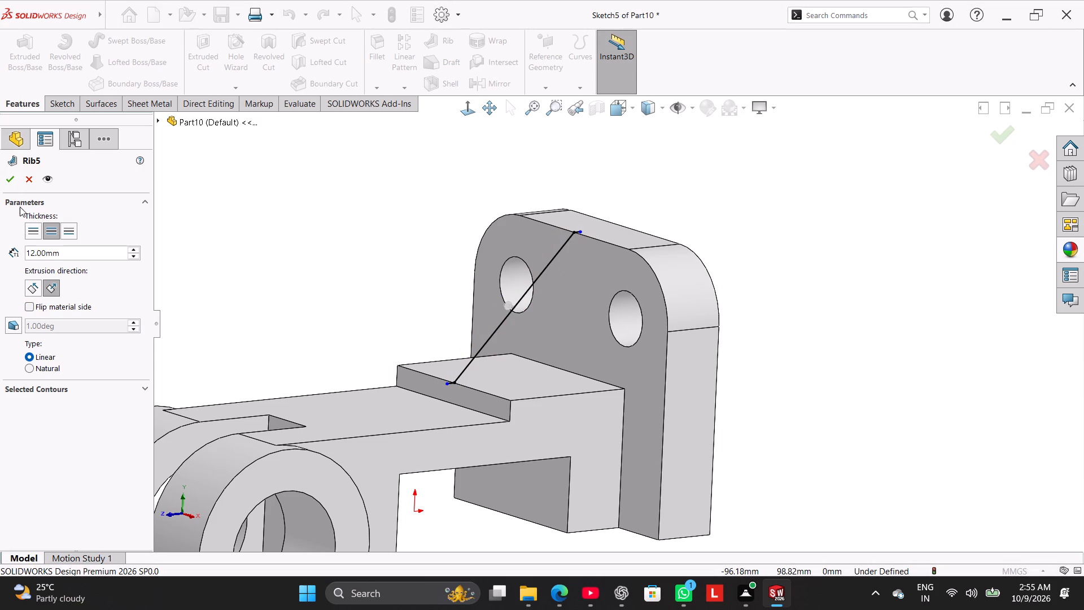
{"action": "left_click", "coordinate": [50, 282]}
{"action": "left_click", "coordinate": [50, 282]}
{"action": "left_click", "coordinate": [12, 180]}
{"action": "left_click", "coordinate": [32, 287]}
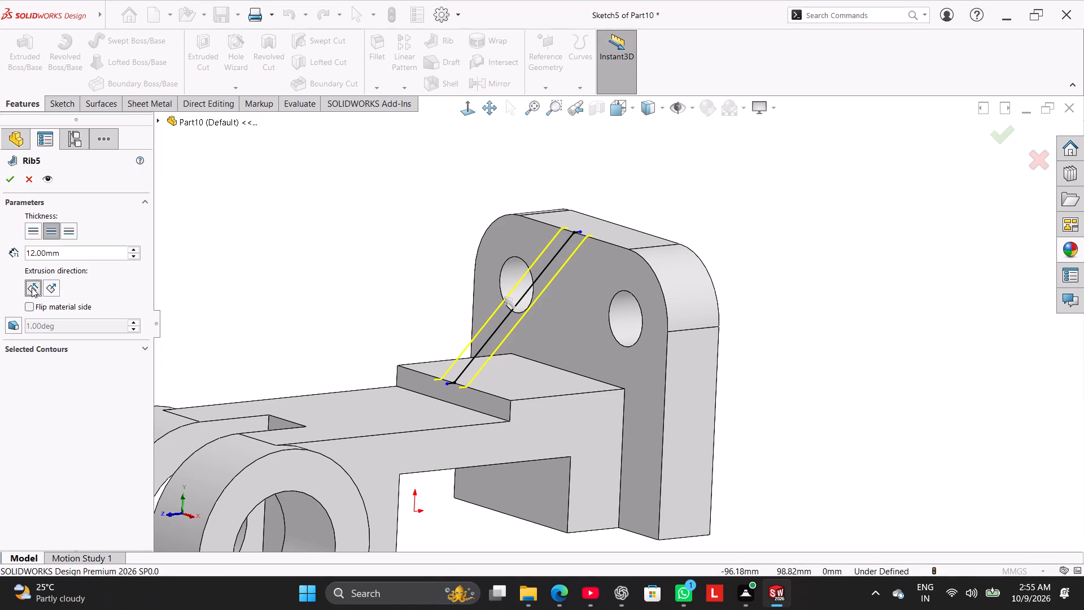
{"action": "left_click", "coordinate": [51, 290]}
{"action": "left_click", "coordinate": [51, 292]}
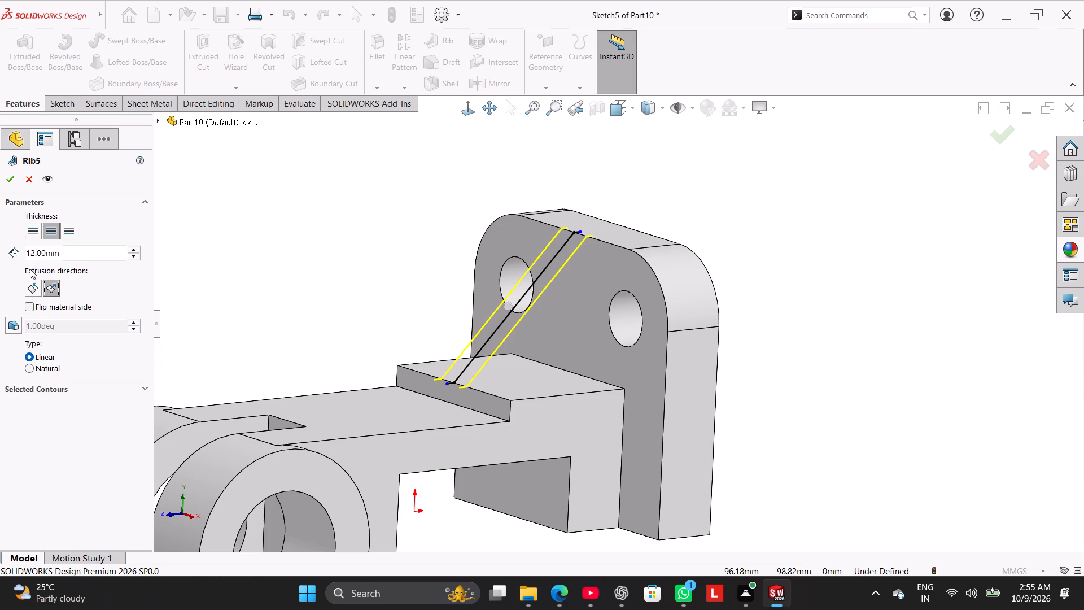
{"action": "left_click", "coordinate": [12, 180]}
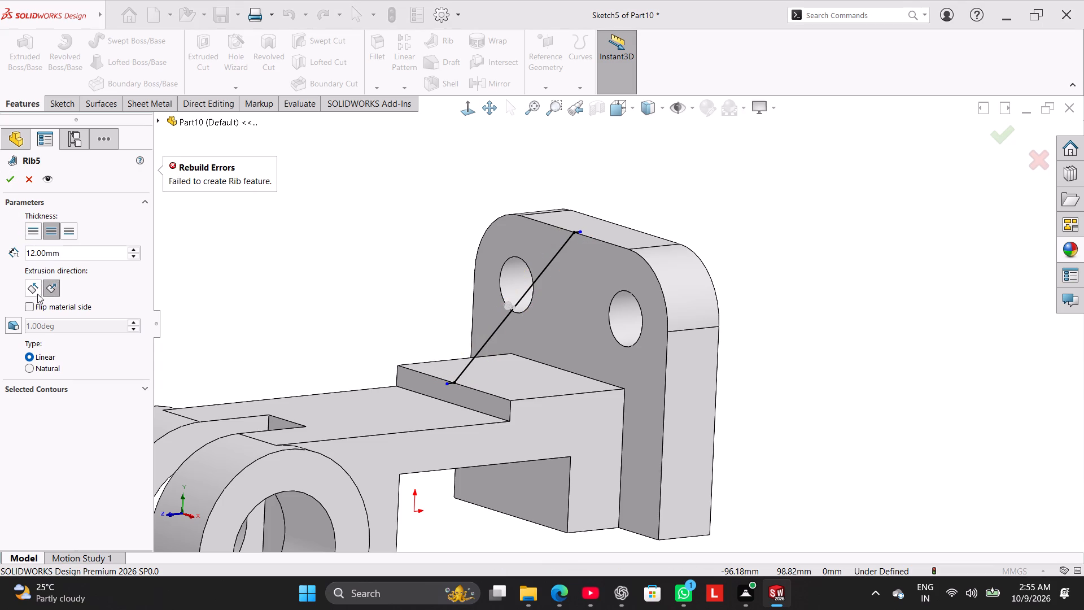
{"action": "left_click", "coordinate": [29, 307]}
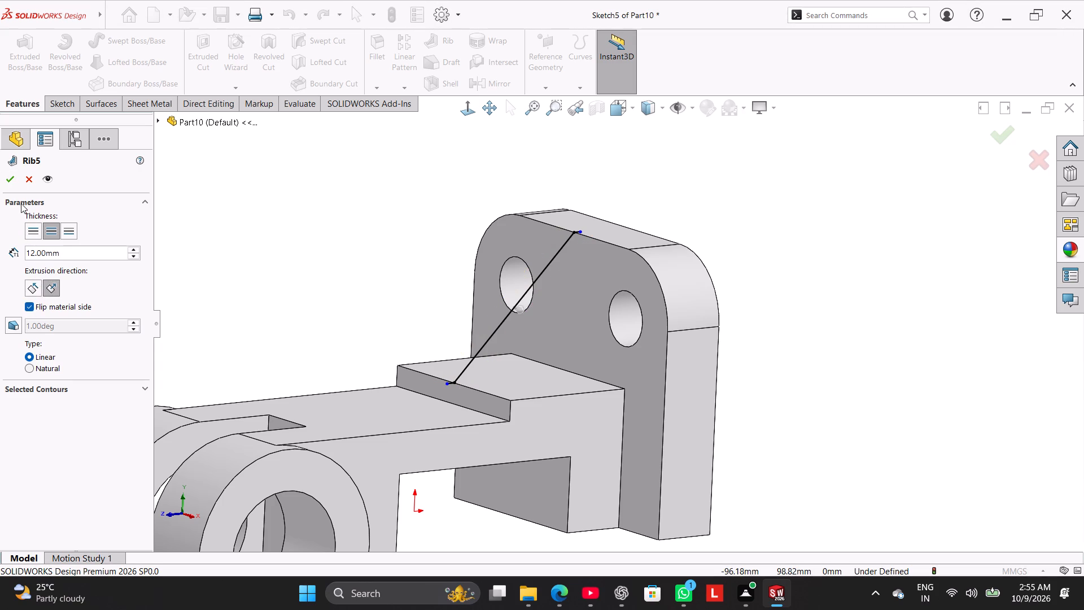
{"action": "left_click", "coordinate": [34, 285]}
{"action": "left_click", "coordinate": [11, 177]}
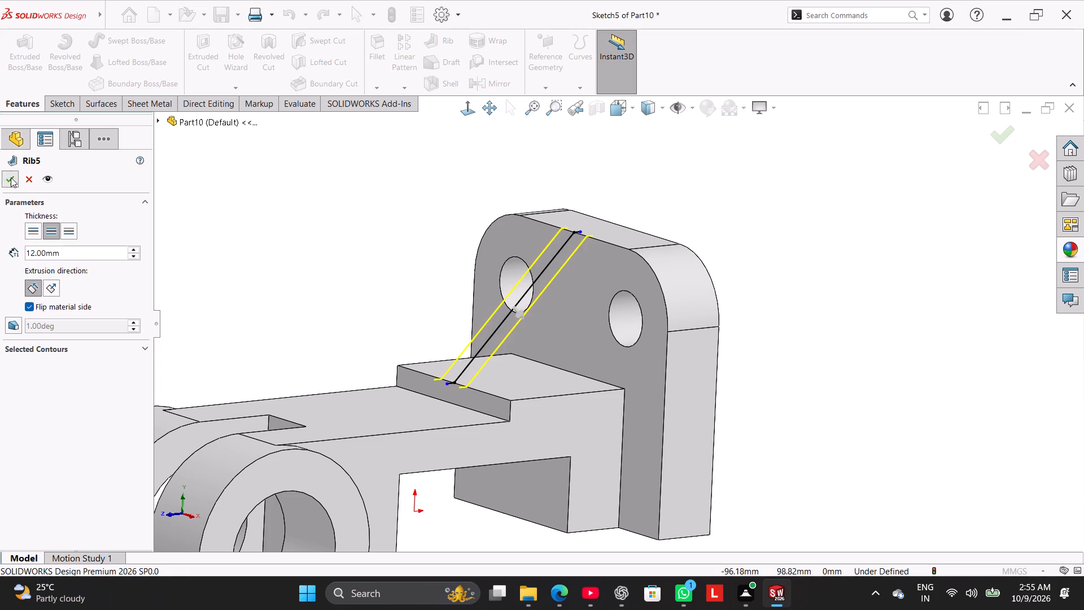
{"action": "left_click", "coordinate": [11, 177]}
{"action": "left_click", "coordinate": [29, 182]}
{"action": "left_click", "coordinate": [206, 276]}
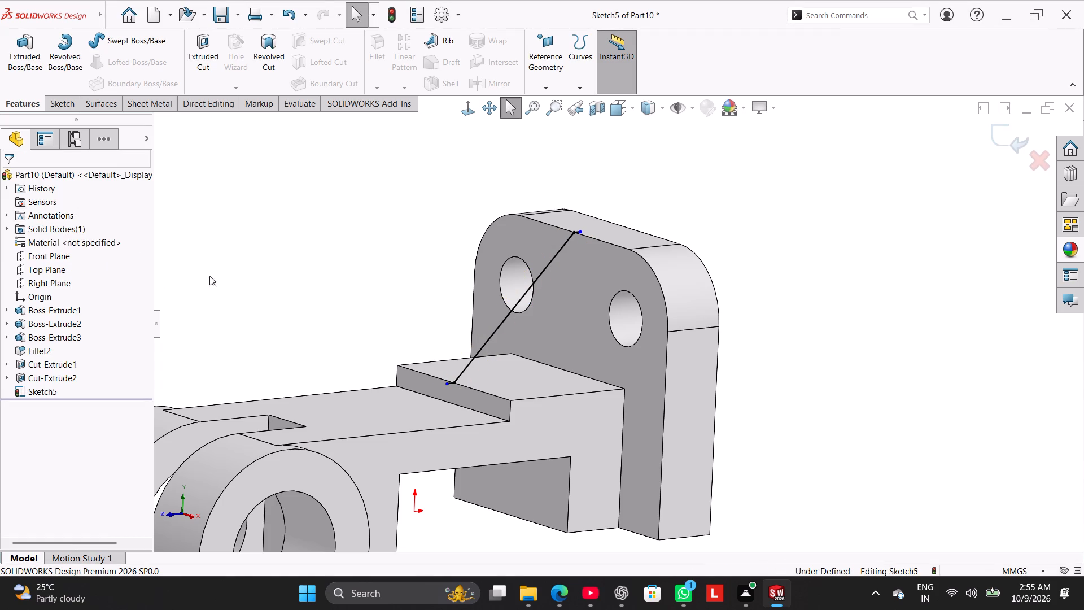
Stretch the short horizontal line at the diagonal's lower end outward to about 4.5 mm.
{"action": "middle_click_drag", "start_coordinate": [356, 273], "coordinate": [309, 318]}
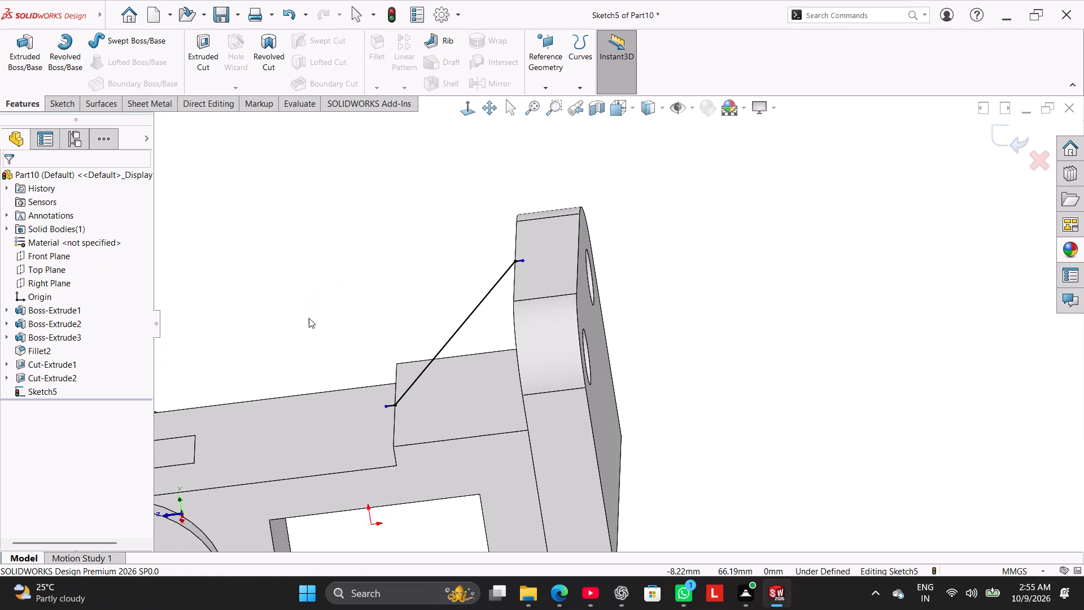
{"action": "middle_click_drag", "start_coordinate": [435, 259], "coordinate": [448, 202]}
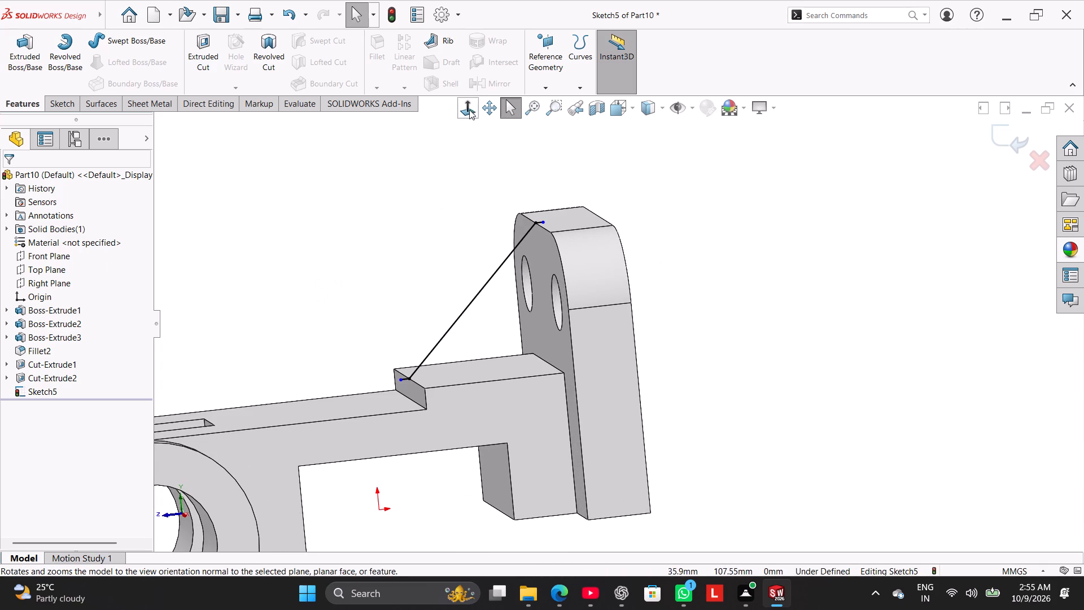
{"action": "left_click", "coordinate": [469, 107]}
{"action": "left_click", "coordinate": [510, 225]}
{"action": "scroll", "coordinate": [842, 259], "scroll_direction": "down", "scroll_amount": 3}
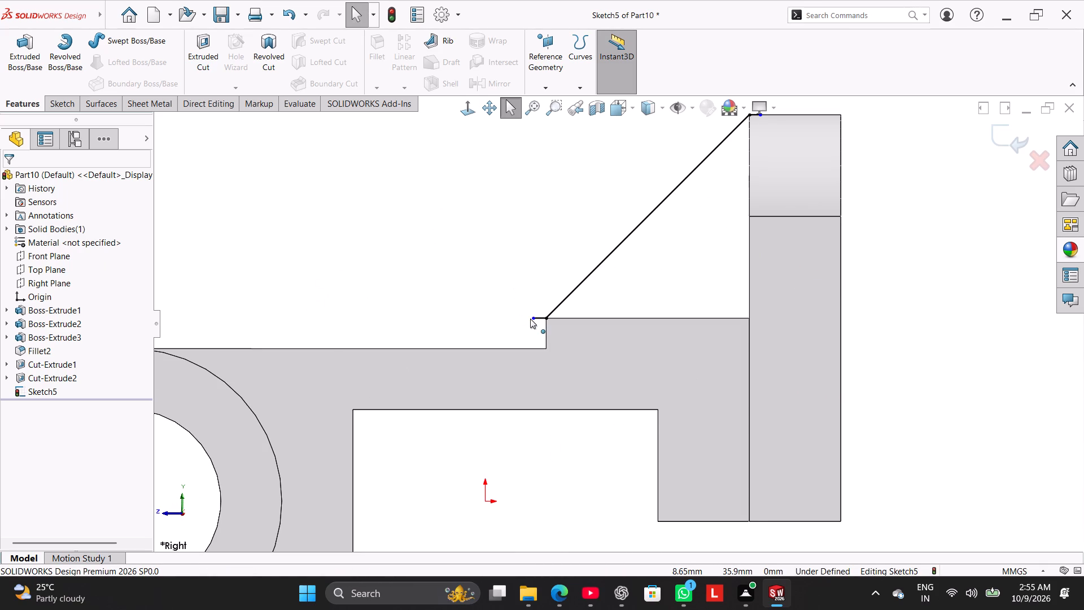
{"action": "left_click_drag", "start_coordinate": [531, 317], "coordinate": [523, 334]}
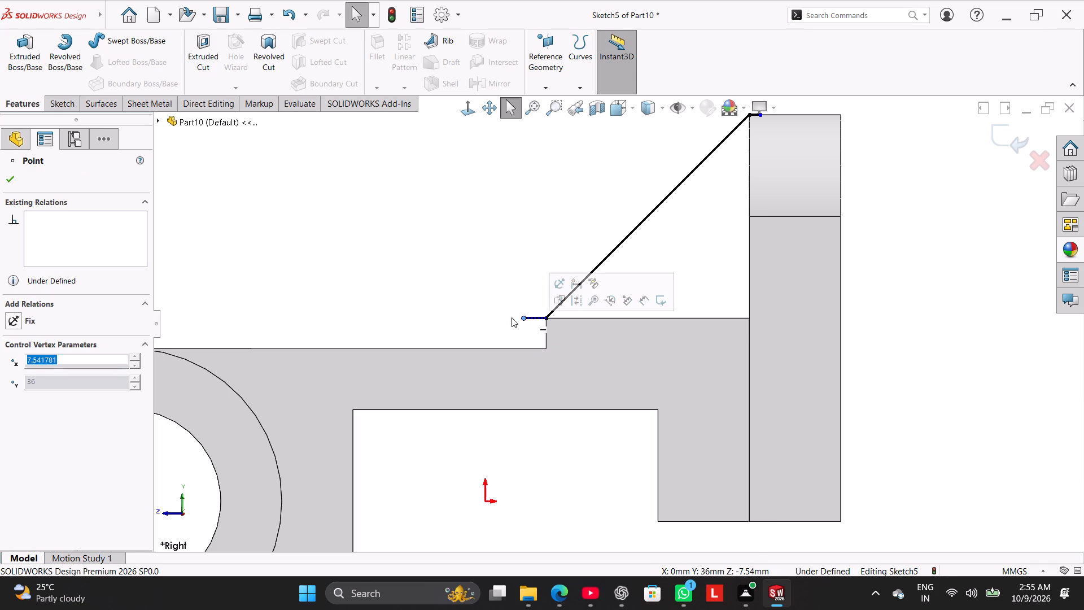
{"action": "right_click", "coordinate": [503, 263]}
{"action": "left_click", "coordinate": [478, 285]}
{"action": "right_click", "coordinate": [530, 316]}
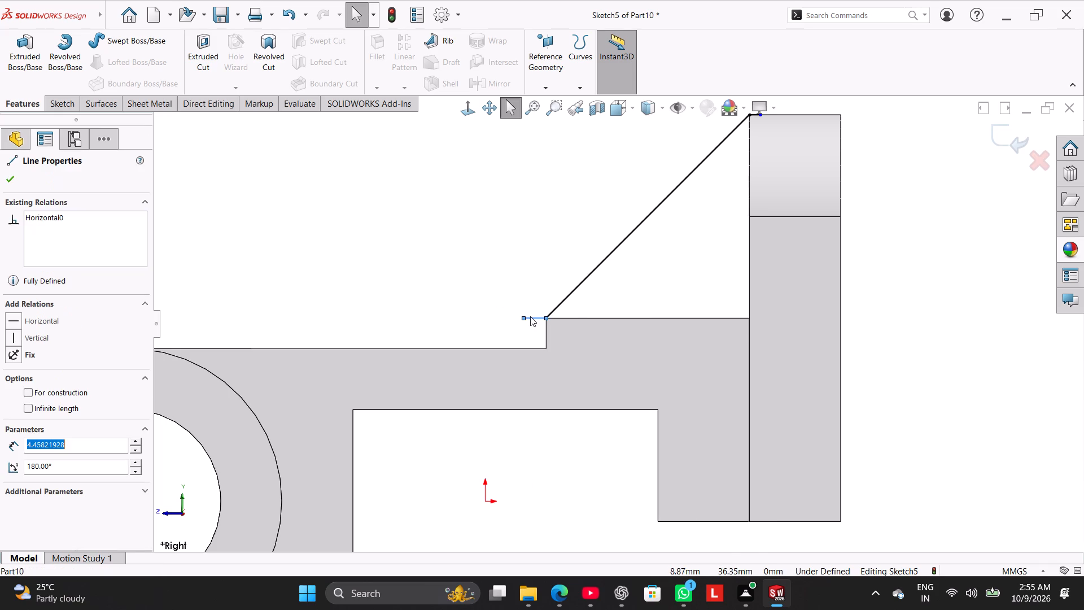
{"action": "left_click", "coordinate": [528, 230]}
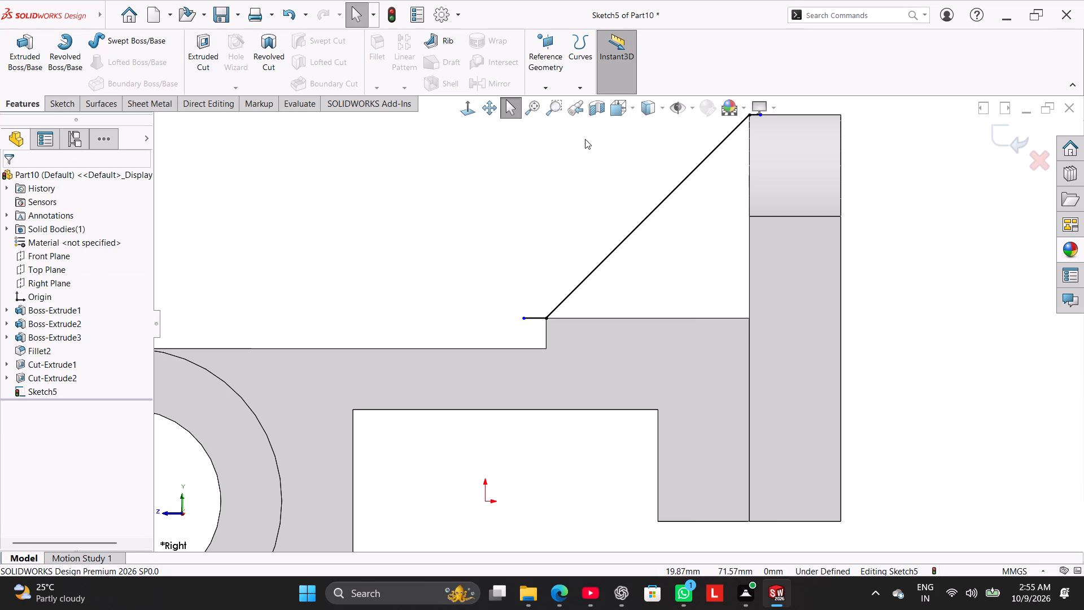
Show the sketch relations and delete the Horizontal relation from the short line at the diagonal's lower end.
{"action": "left_click", "coordinate": [68, 102]}
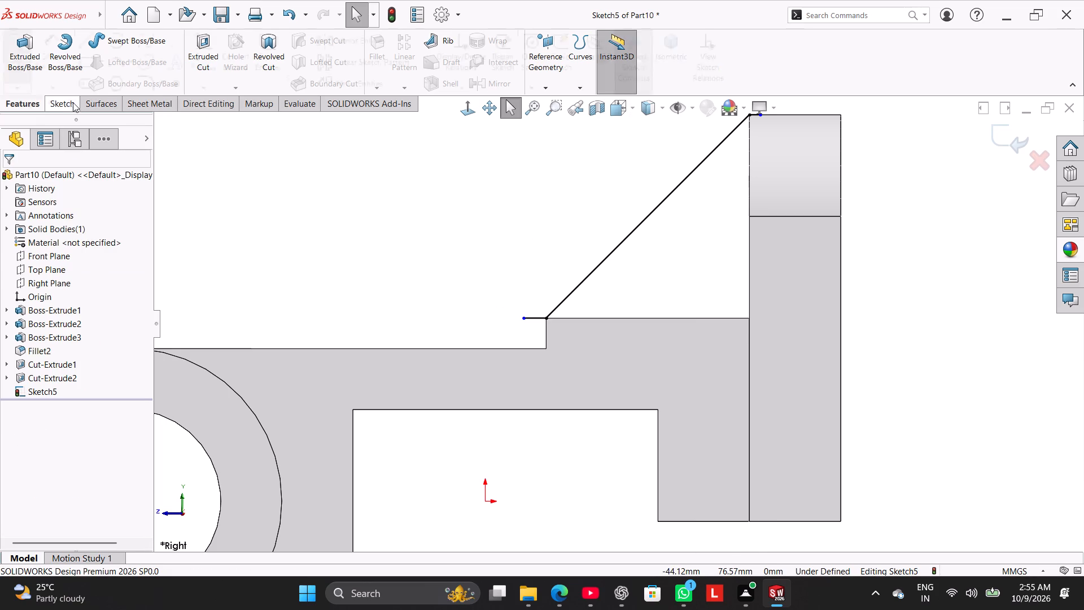
{"action": "left_click", "coordinate": [709, 65]}
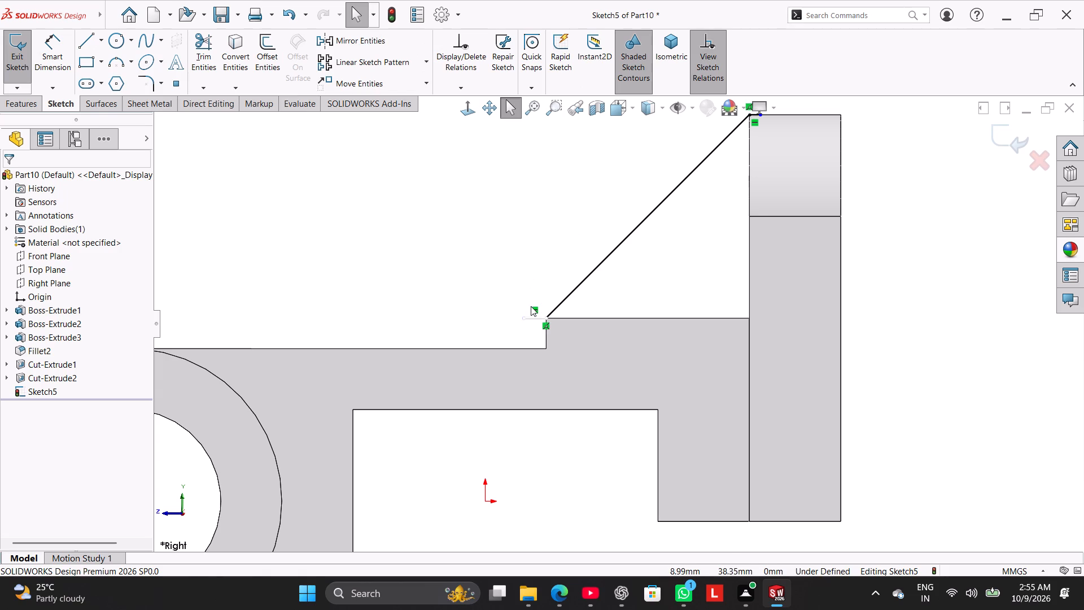
{"action": "right_click", "coordinate": [531, 306]}
{"action": "left_click", "coordinate": [544, 455]}
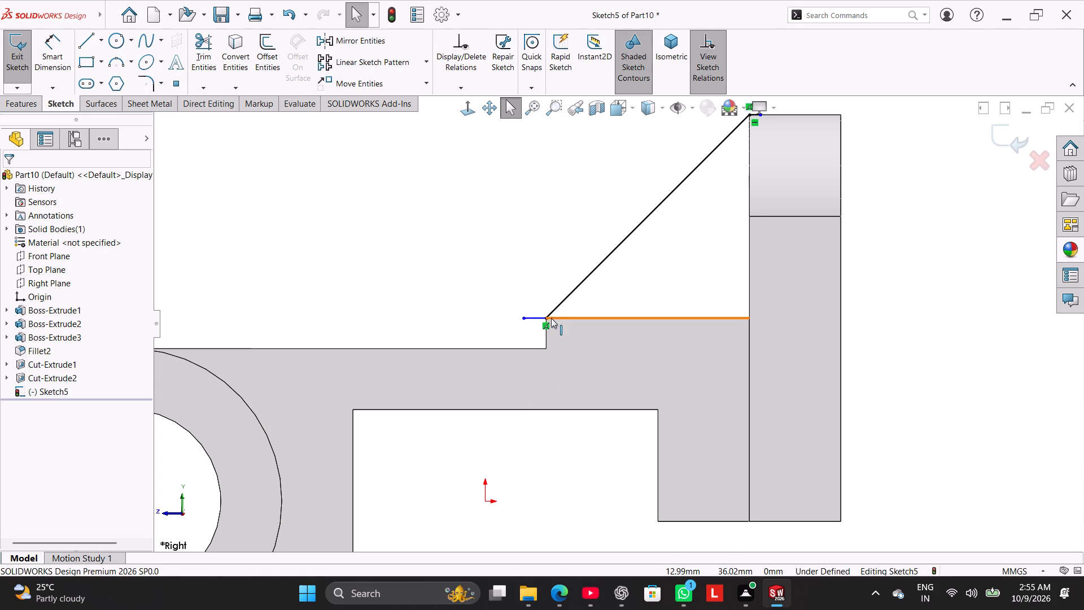
Move the short line's free end down onto the raised step's vertical edge so the line runs along that edge.
{"action": "left_click_drag", "start_coordinate": [522, 316], "coordinate": [545, 344]}
{"action": "left_click", "coordinate": [432, 280]}
{"action": "scroll", "coordinate": [620, 248], "scroll_direction": "down", "scroll_amount": 2}
{"action": "scroll", "coordinate": [640, 249], "scroll_direction": "up", "scroll_amount": 2}
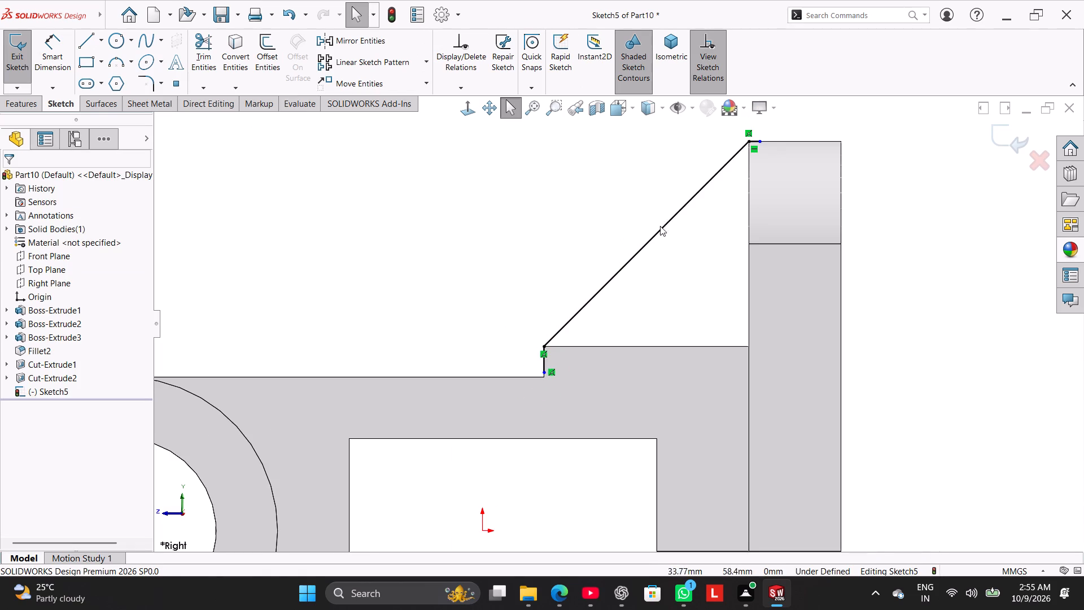
{"action": "scroll", "coordinate": [746, 143], "scroll_direction": "down", "scroll_amount": 3}
{"action": "scroll", "coordinate": [522, 228], "scroll_direction": "up", "scroll_amount": 2}
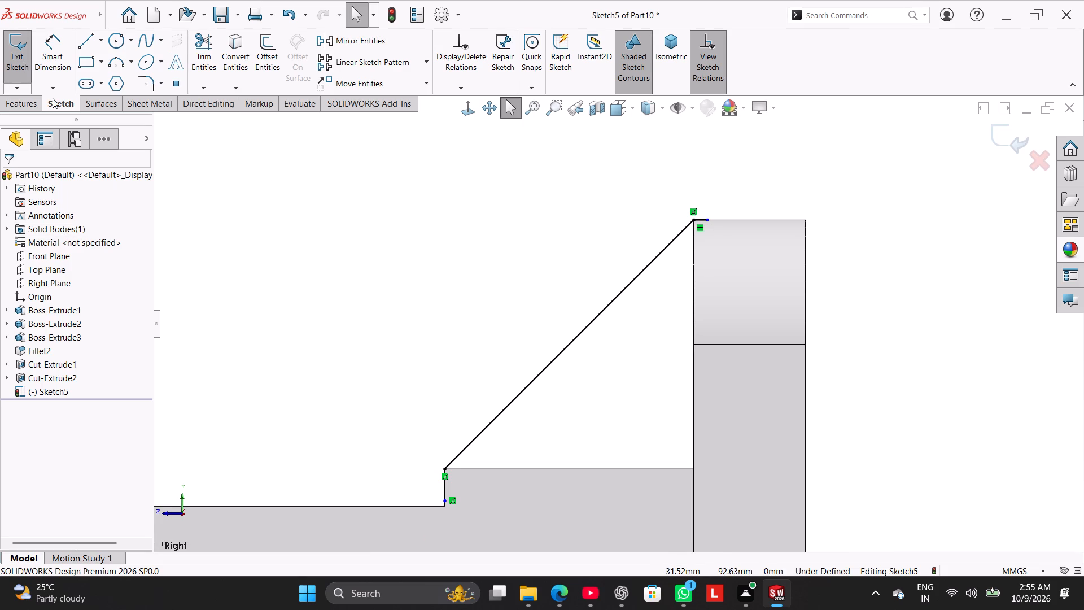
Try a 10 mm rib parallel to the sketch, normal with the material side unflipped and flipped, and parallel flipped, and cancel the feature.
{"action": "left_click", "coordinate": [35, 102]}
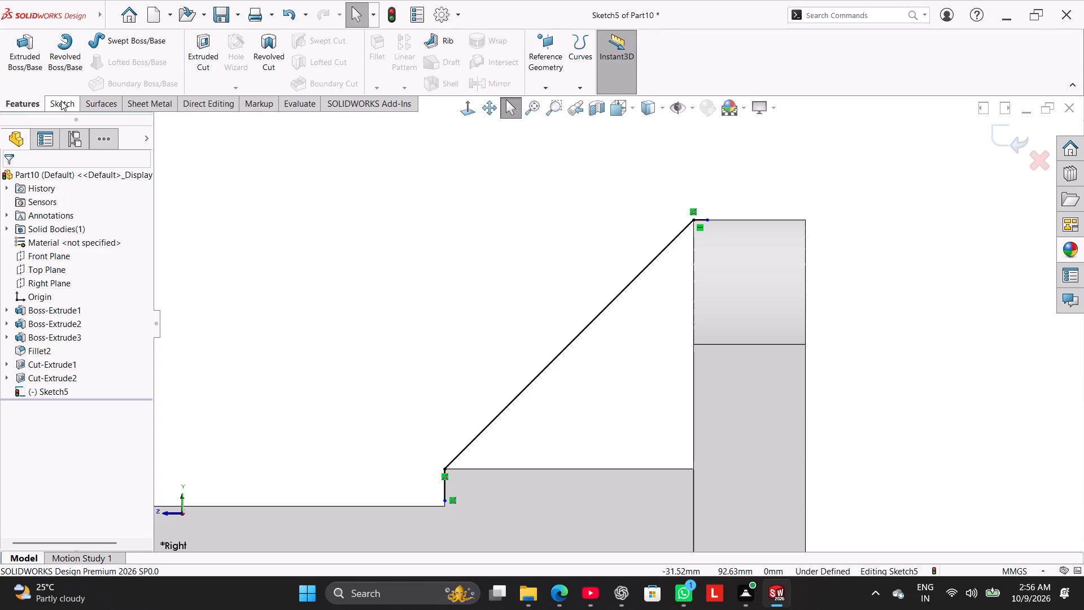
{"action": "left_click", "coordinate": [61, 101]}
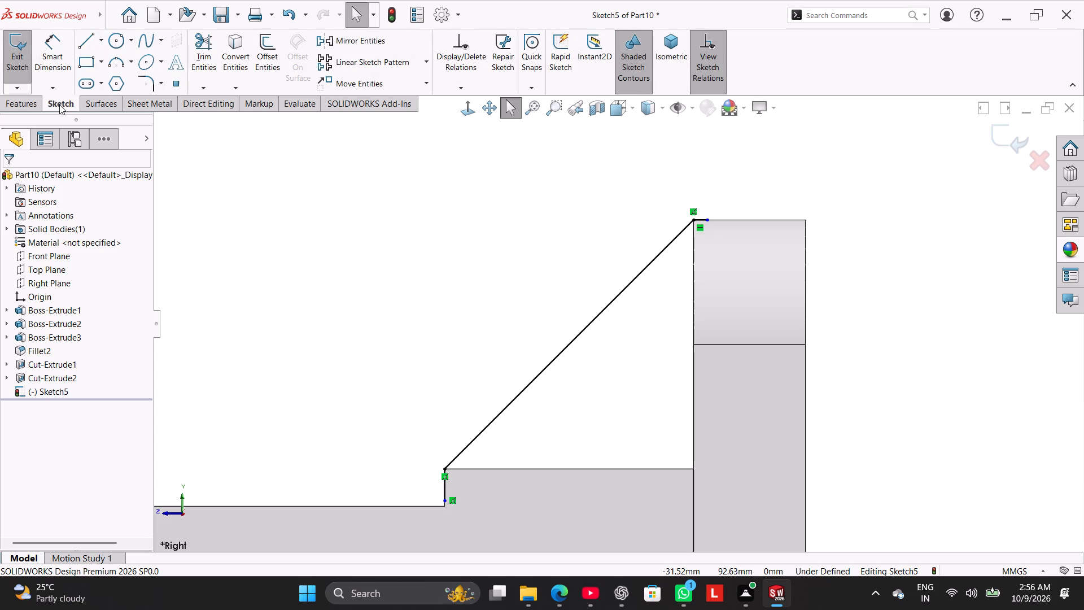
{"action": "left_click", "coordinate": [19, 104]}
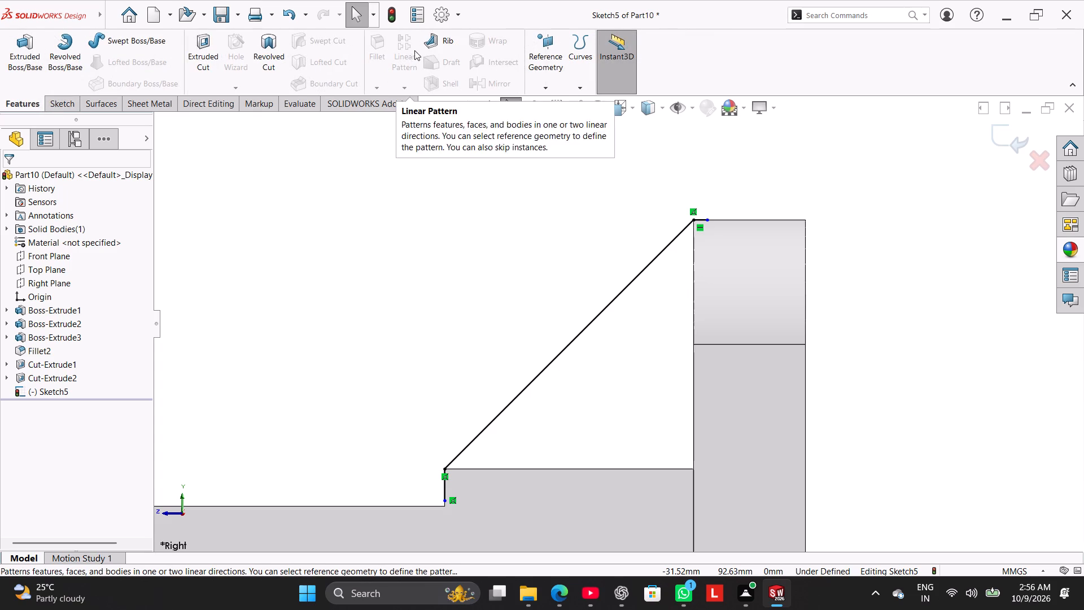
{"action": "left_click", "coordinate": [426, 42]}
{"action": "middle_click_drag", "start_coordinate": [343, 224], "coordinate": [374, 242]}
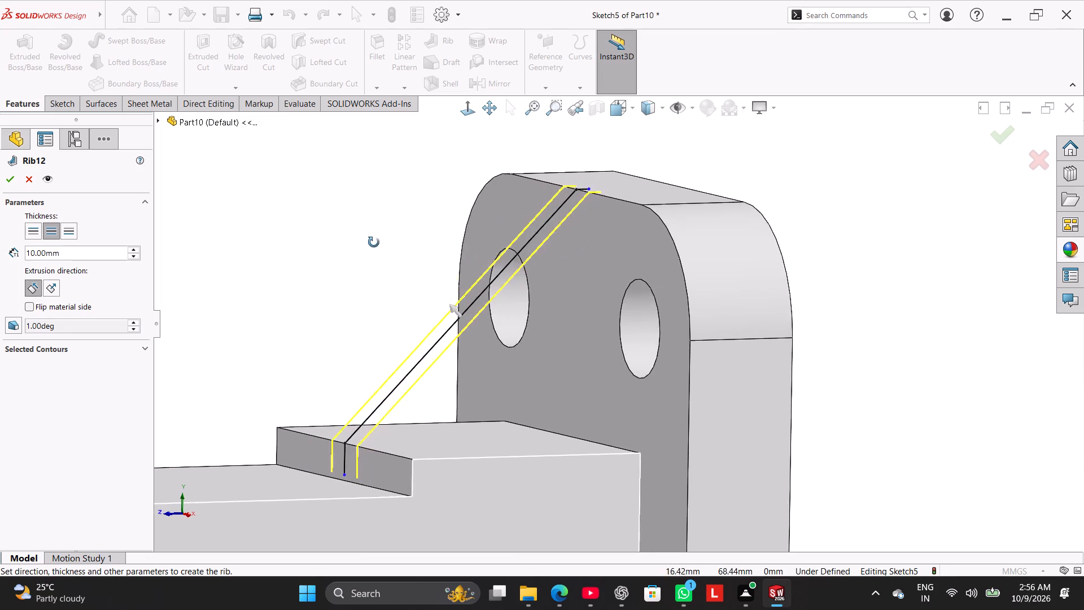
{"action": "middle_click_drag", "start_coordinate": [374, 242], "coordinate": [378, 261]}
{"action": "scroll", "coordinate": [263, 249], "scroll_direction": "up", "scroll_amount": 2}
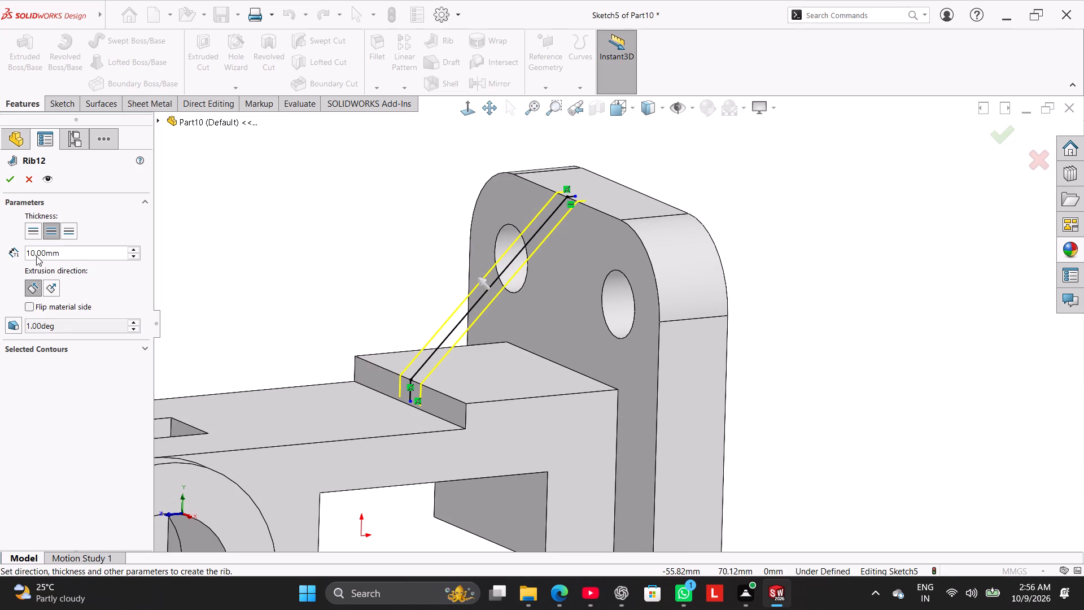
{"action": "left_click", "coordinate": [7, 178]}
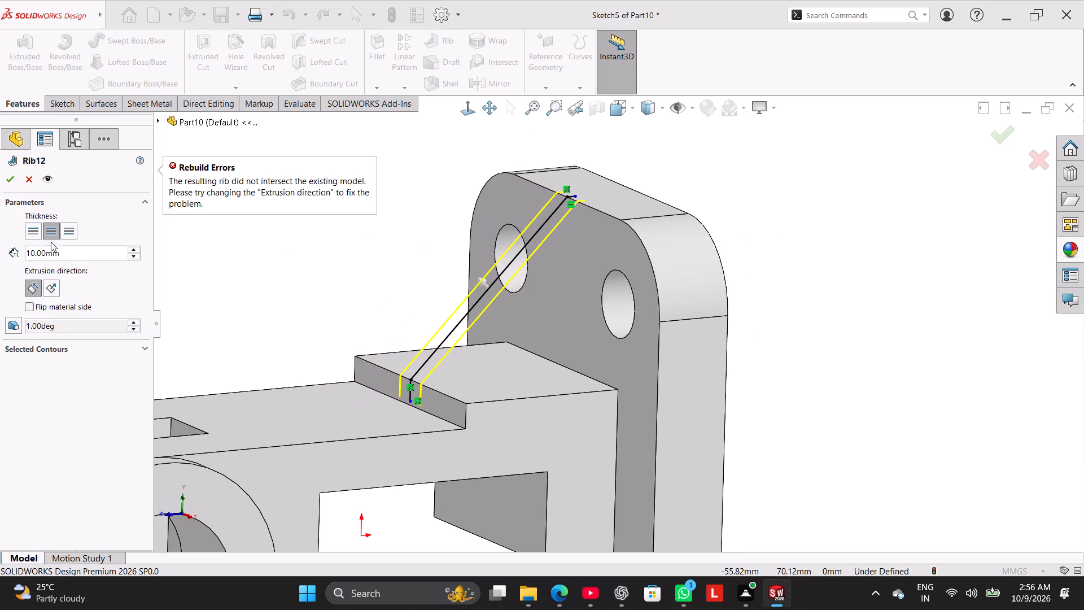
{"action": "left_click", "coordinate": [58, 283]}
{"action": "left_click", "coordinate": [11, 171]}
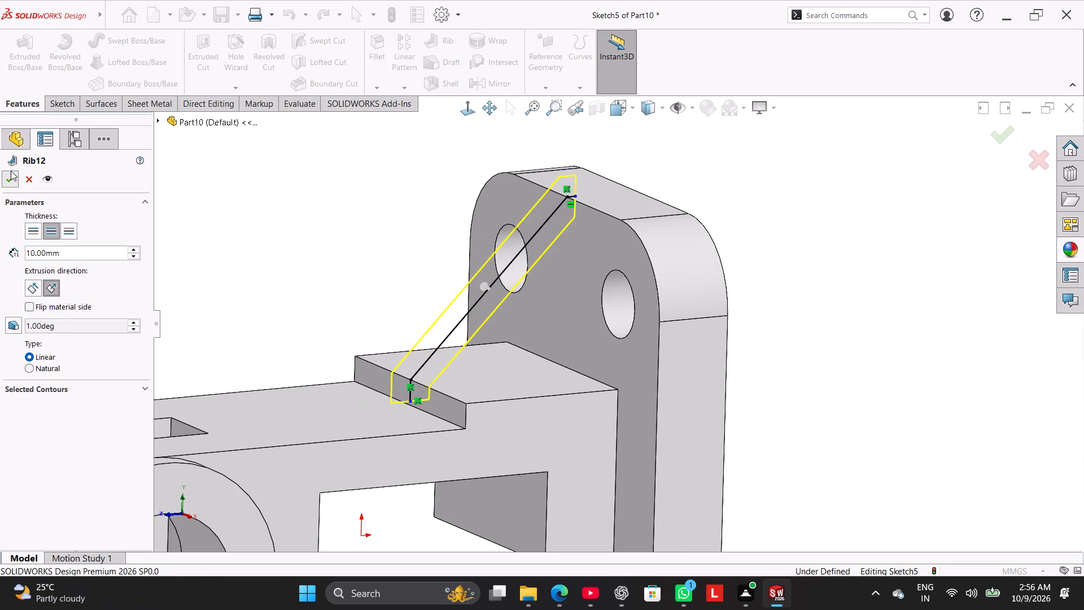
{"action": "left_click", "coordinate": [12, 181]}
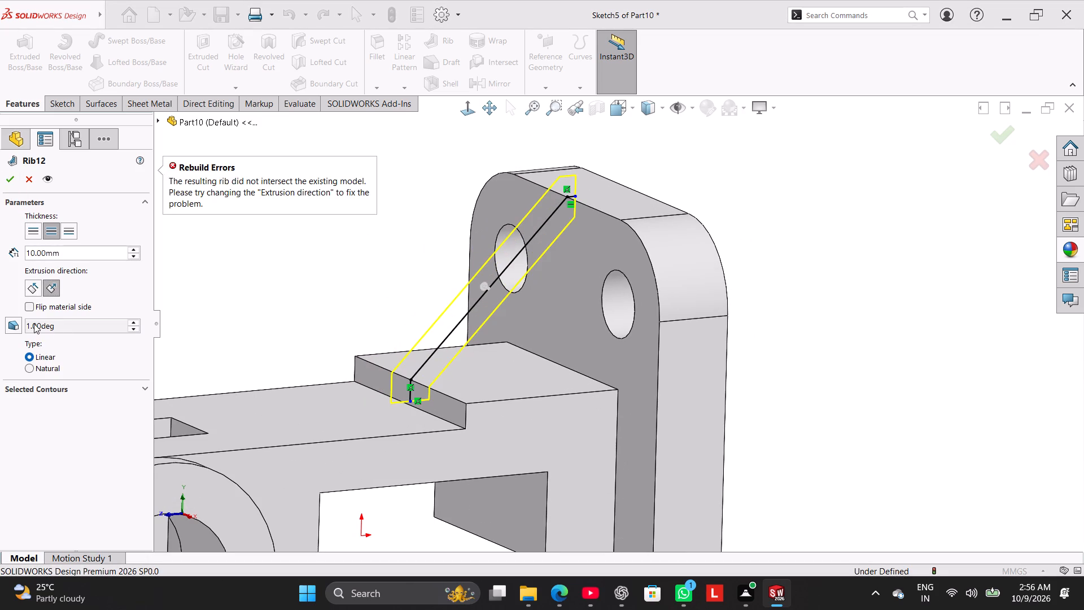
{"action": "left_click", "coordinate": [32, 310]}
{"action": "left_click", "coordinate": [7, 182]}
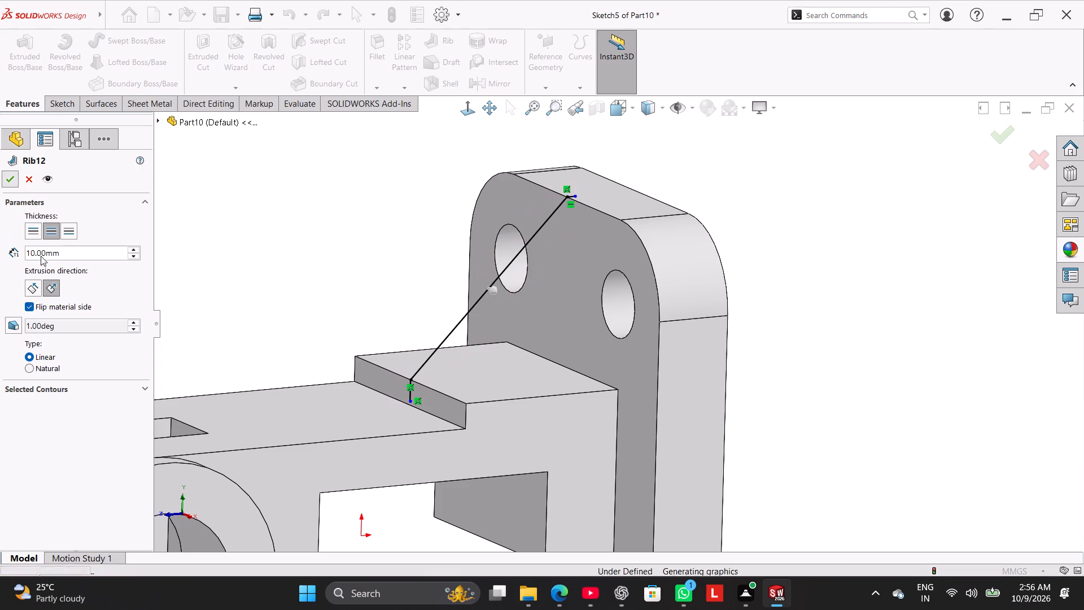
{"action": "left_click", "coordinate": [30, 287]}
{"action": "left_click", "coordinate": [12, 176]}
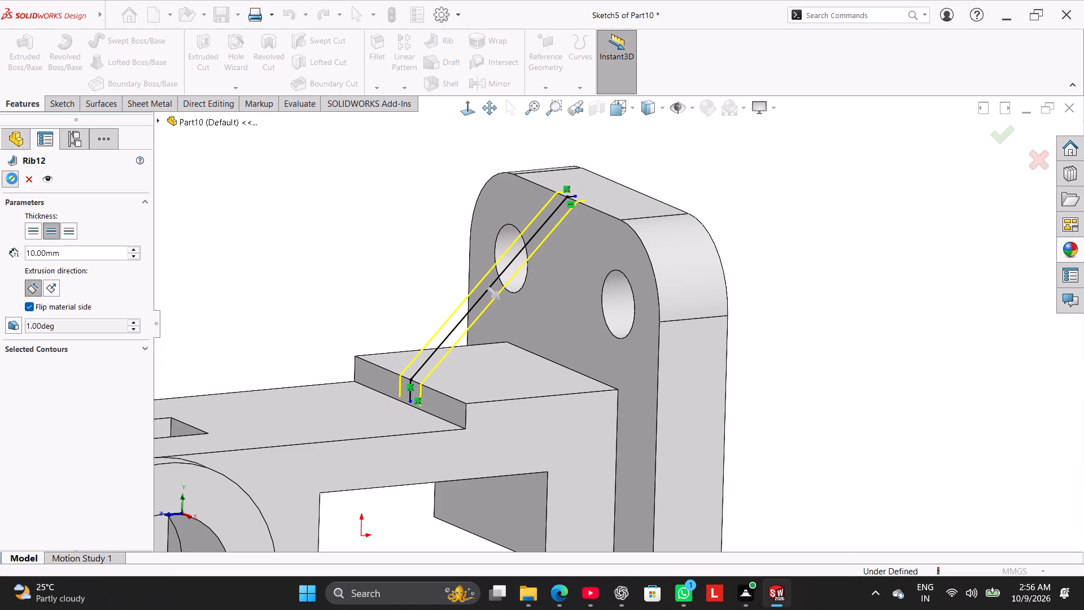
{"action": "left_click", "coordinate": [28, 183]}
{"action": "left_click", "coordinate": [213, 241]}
Delete the short vertical line at the diagonal's lower end and the short horizontal line at its upper end.
{"action": "middle_click_drag", "start_coordinate": [303, 274], "coordinate": [264, 256]}
{"action": "left_click", "coordinate": [467, 115]}
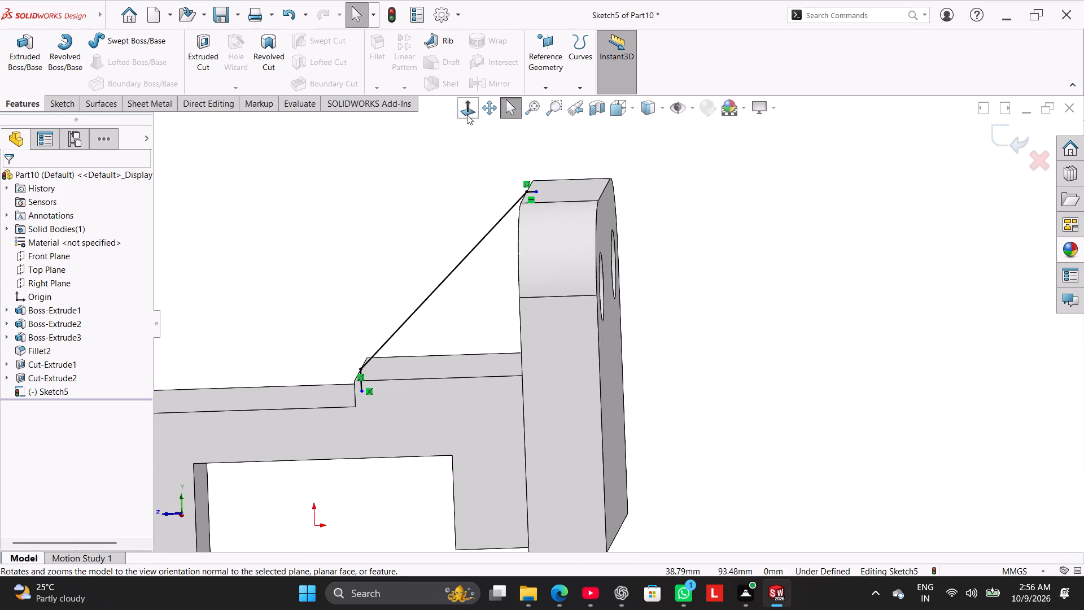
{"action": "left_click", "coordinate": [595, 249]}
{"action": "scroll", "coordinate": [828, 227], "scroll_direction": "down", "scroll_amount": 3}
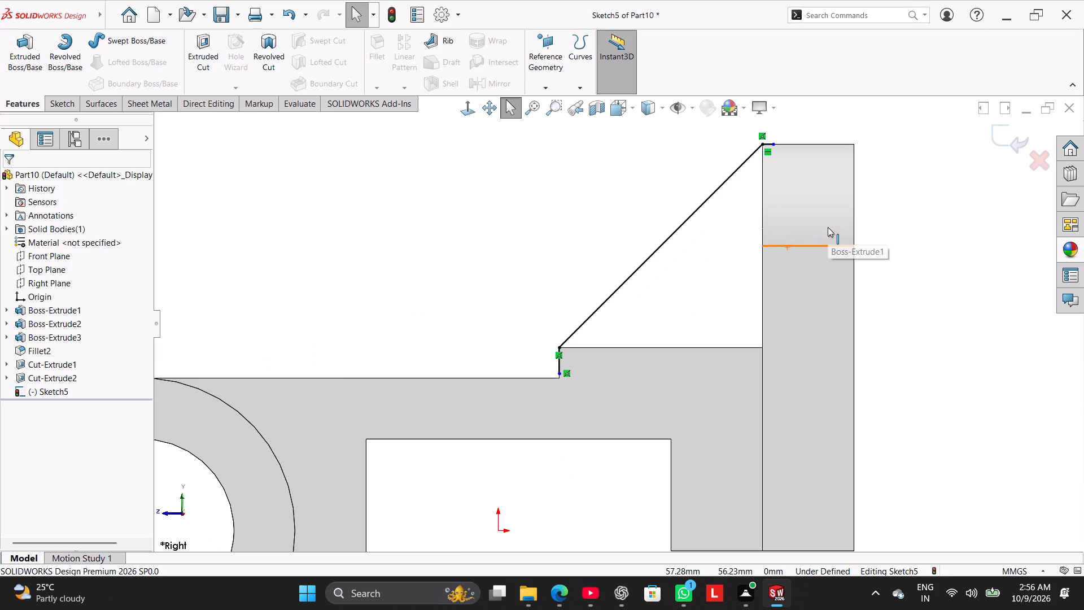
{"action": "scroll", "coordinate": [818, 239], "scroll_direction": "down", "scroll_amount": 1}
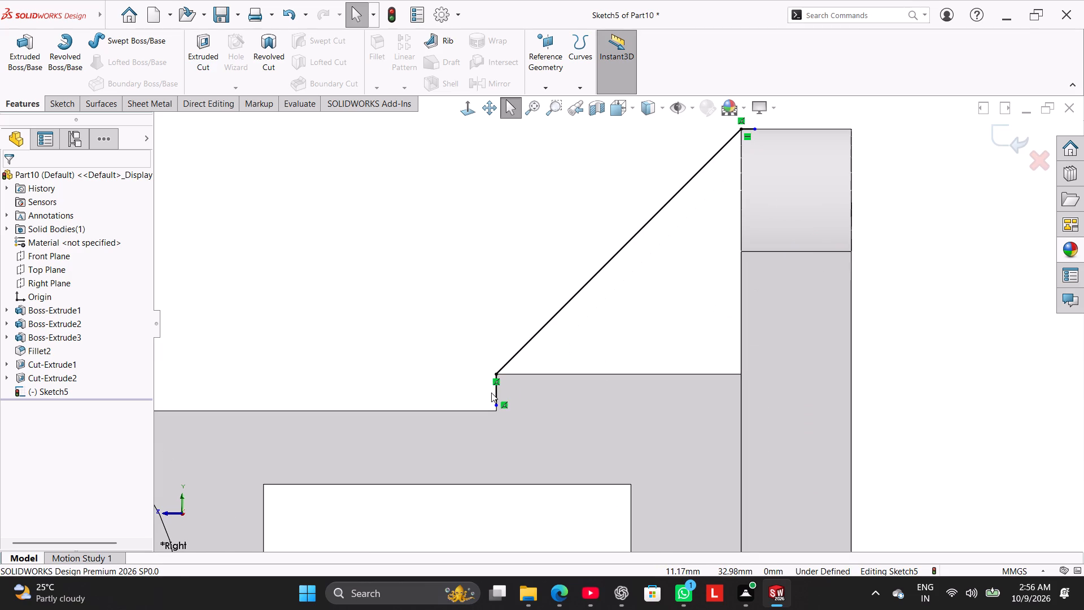
{"action": "right_click", "coordinate": [496, 393]}
{"action": "left_click", "coordinate": [545, 559]}
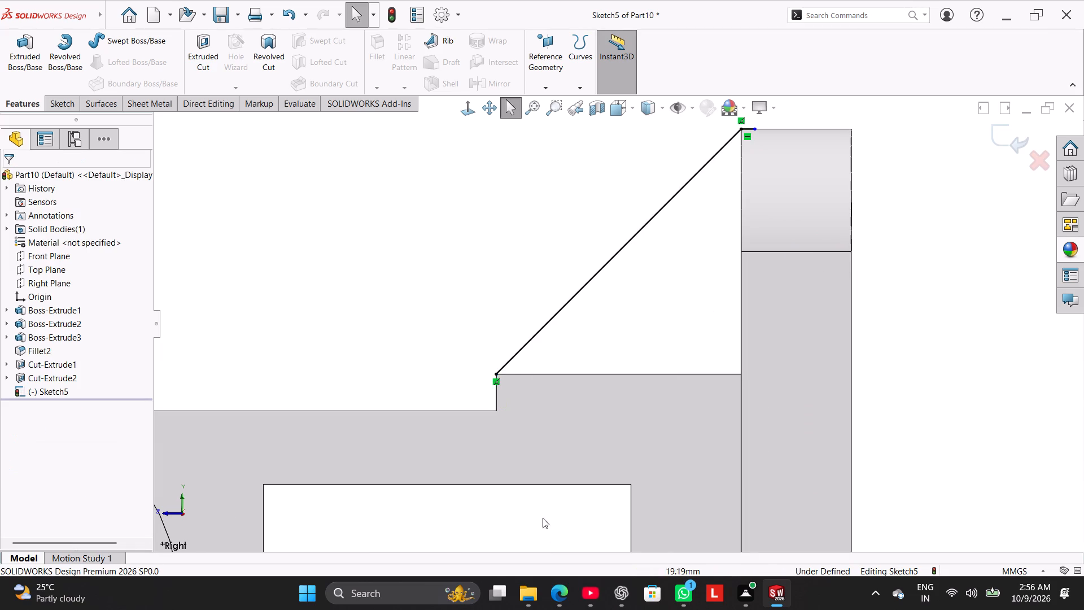
{"action": "scroll", "coordinate": [833, 160], "scroll_direction": "up", "scroll_amount": 2}
{"action": "scroll", "coordinate": [740, 142], "scroll_direction": "down", "scroll_amount": 3}
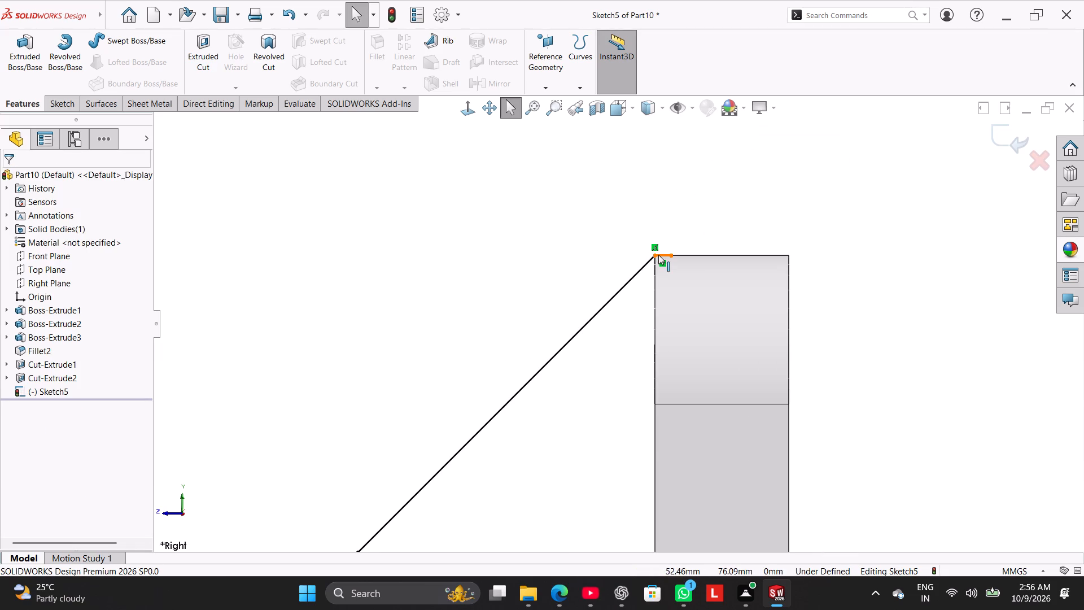
{"action": "right_click", "coordinate": [665, 254]}
{"action": "left_click", "coordinate": [694, 433]}
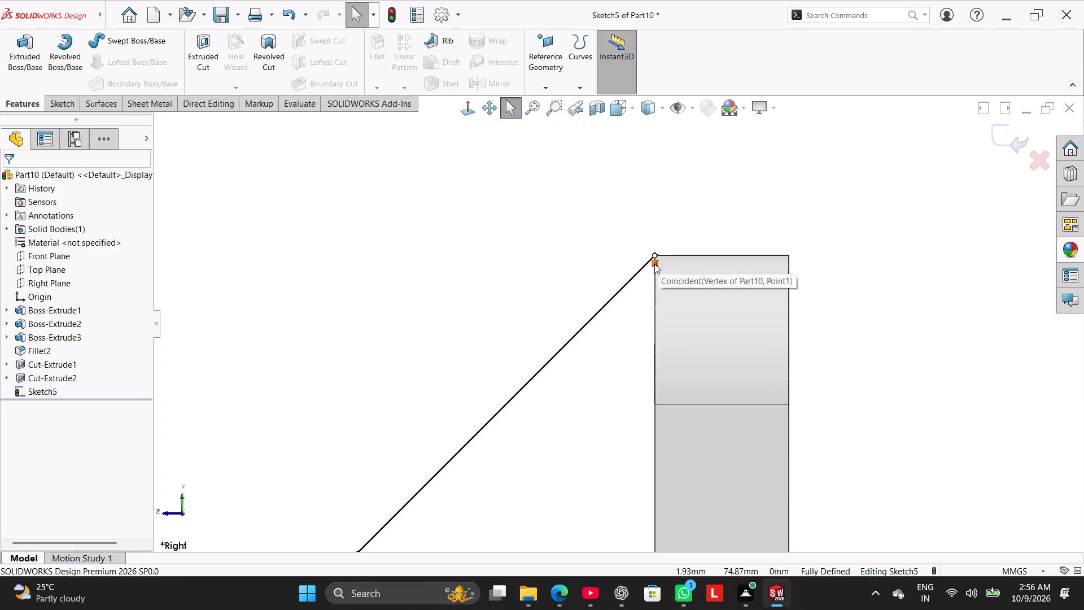
Delete the Coincident relation at the diagonal's upper endpoint and move that endpoint slightly short of the mounting plate's top corner.
{"action": "right_click", "coordinate": [654, 264]}
{"action": "left_click", "coordinate": [676, 396]}
{"action": "left_click_drag", "start_coordinate": [654, 253], "coordinate": [667, 244]}
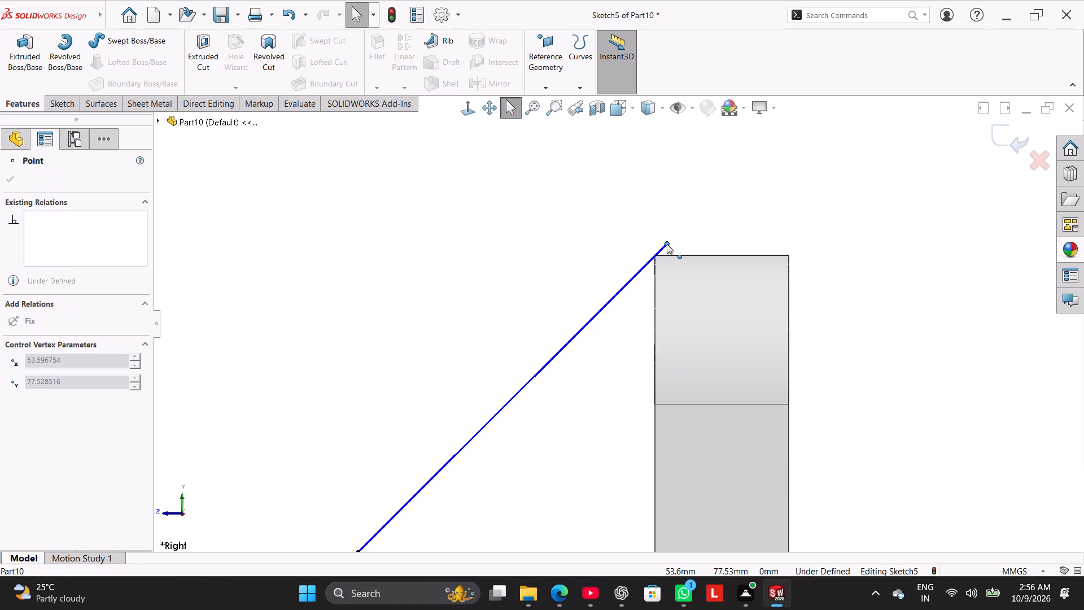
{"action": "left_click_drag", "start_coordinate": [667, 244], "coordinate": [663, 248]}
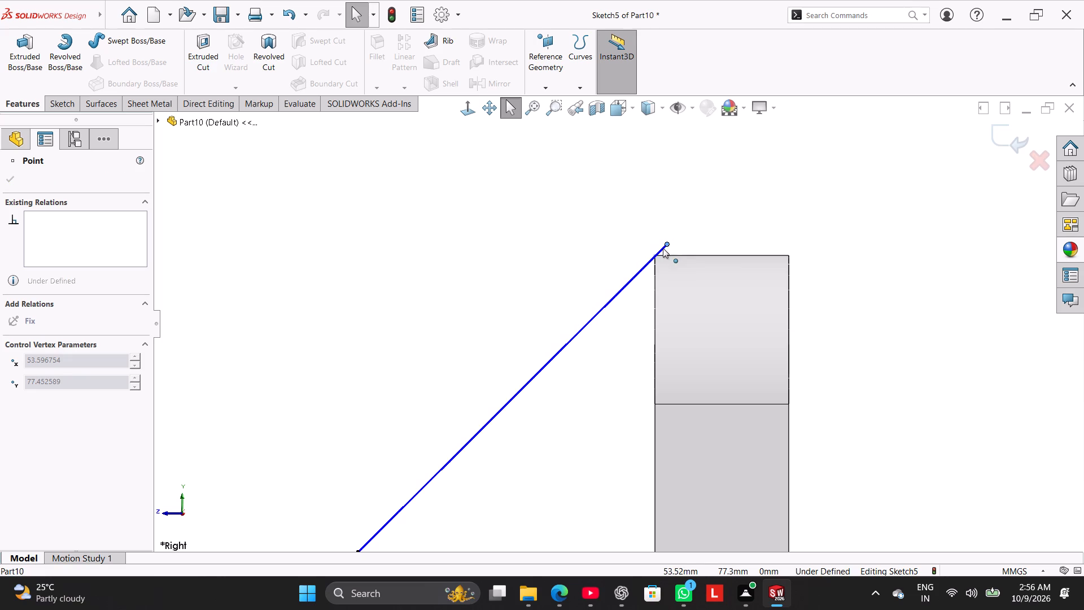
{"action": "left_click_drag", "start_coordinate": [663, 248], "coordinate": [641, 258]}
{"action": "left_click", "coordinate": [582, 233]}
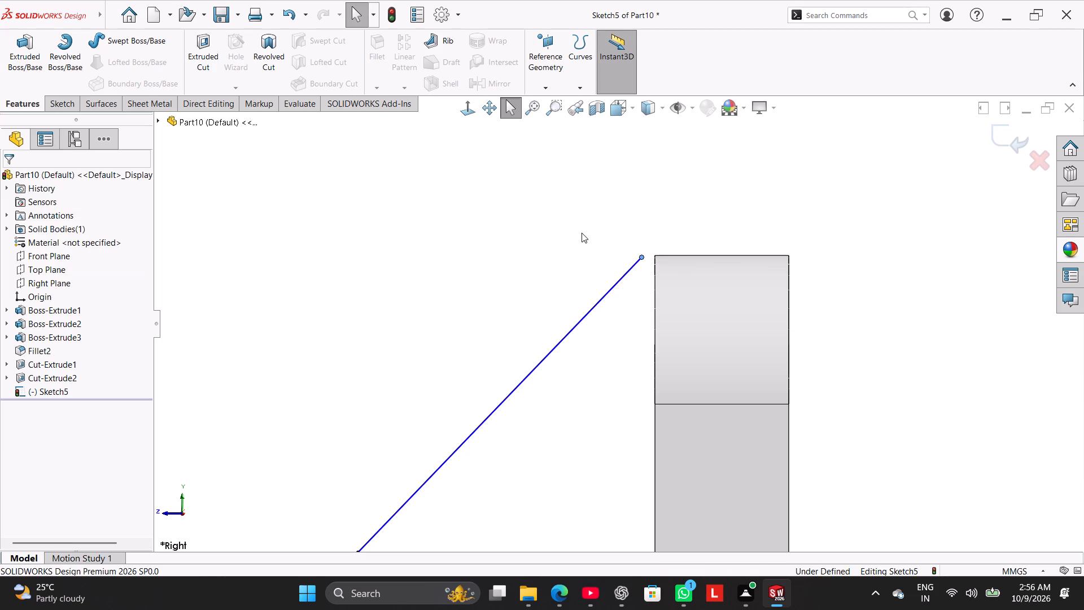
Draw a line about 1.8 mm long from the plate's top corner to the diagonal's upper endpoint and make it horizontal.
{"action": "left_click", "coordinate": [64, 100]}
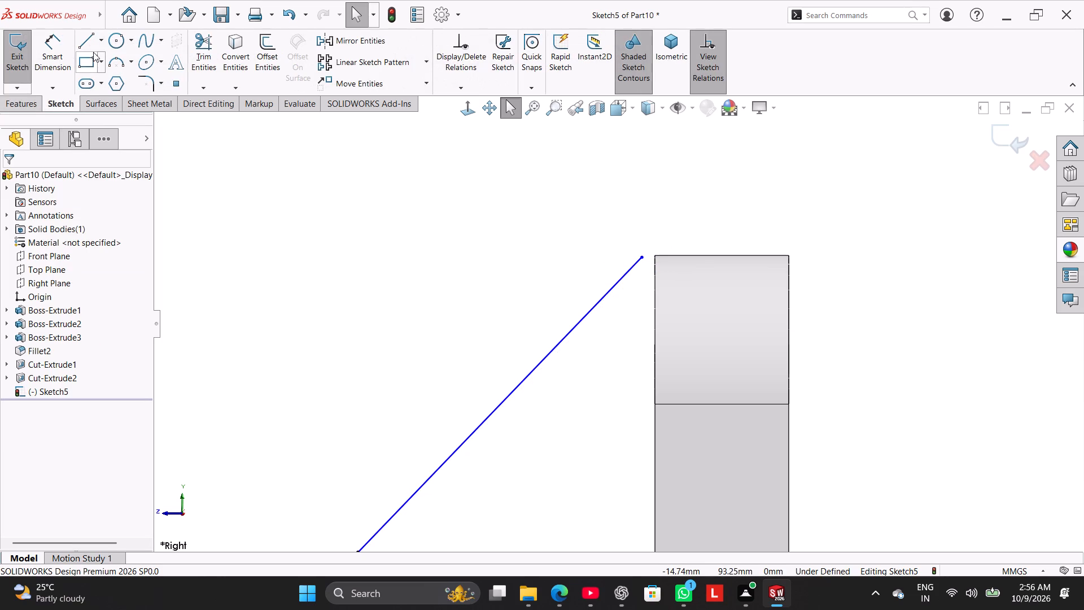
{"action": "left_click", "coordinate": [86, 39]}
{"action": "scroll", "coordinate": [664, 233], "scroll_direction": "down", "scroll_amount": 3}
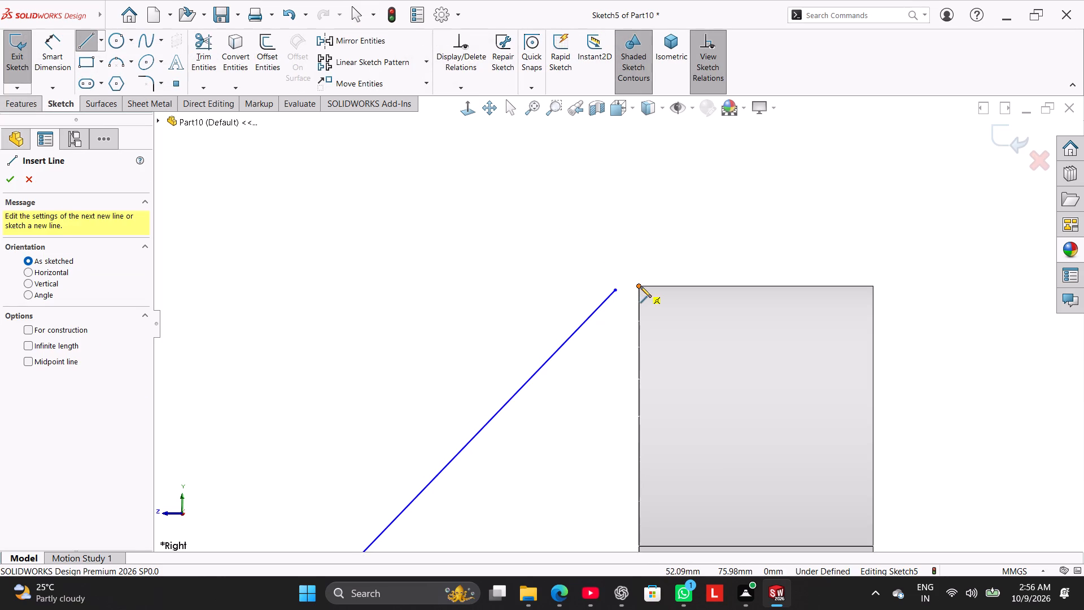
{"action": "left_click", "coordinate": [640, 286]}
{"action": "left_click", "coordinate": [613, 290]}
{"action": "right_click", "coordinate": [607, 225]}
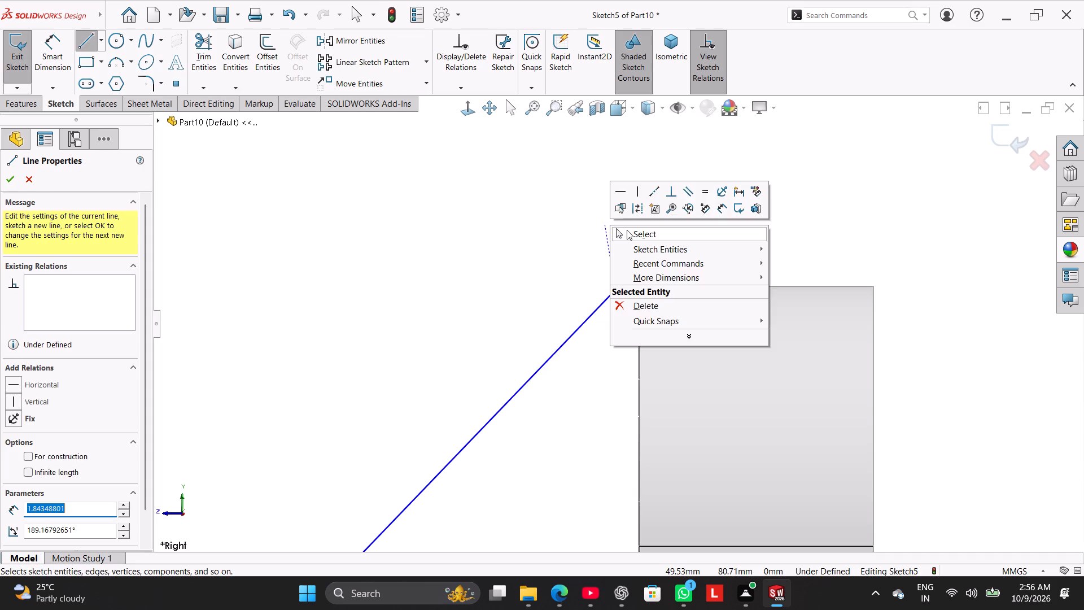
{"action": "left_click", "coordinate": [627, 230]}
{"action": "right_click", "coordinate": [626, 287]}
{"action": "left_click", "coordinate": [639, 245]}
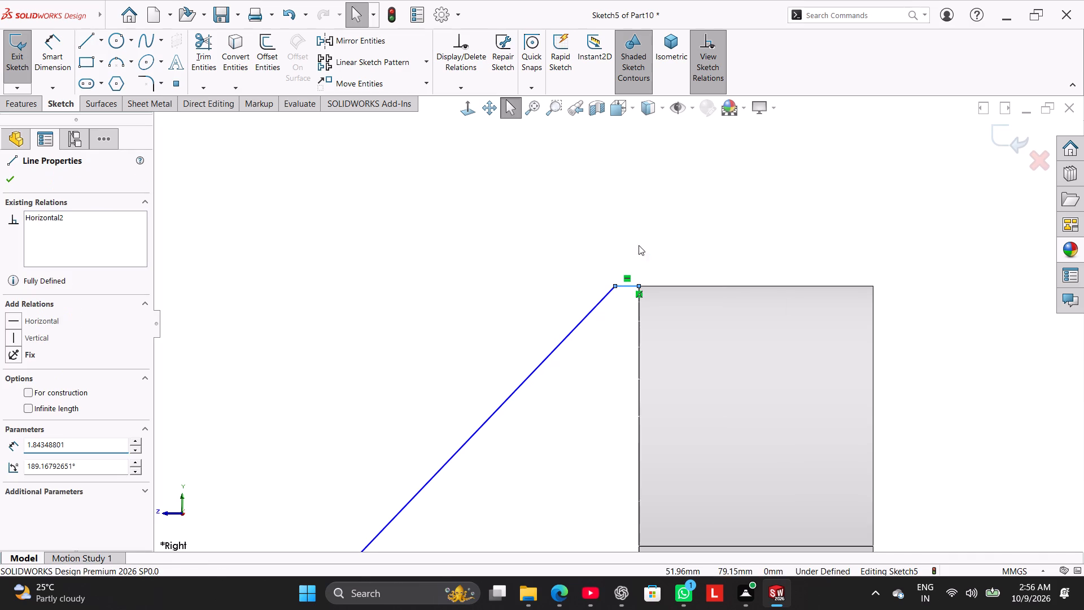
{"action": "left_click", "coordinate": [592, 251]}
Create a 10 mm rib on both sides of the sketch, parallel to the sketch, with the material side flipped.
{"action": "scroll", "coordinate": [565, 291], "scroll_direction": "up", "scroll_amount": 8}
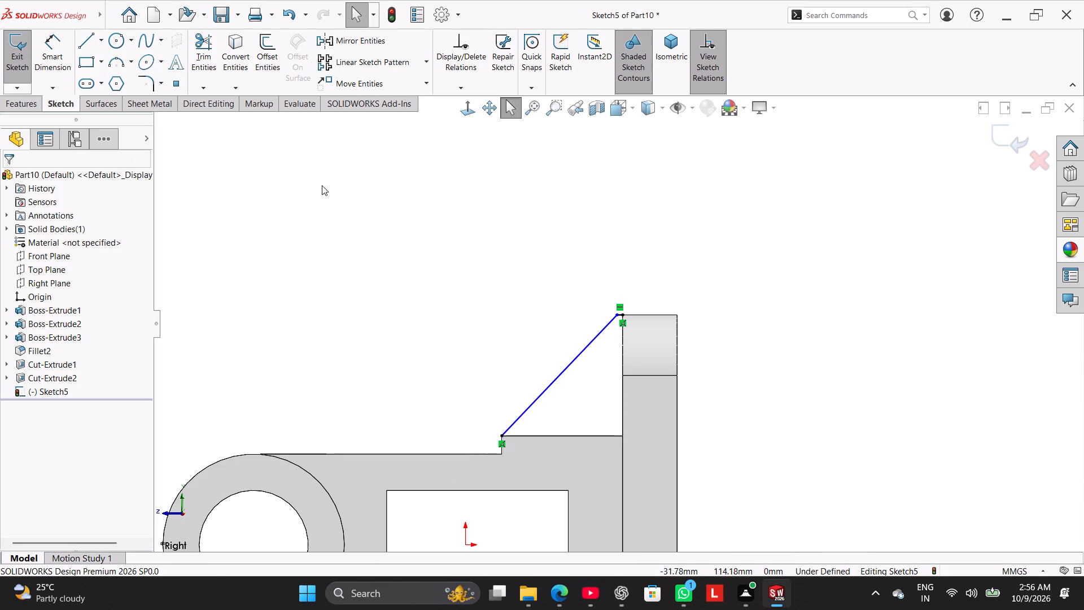
{"action": "left_click", "coordinate": [24, 105]}
{"action": "left_click", "coordinate": [435, 47]}
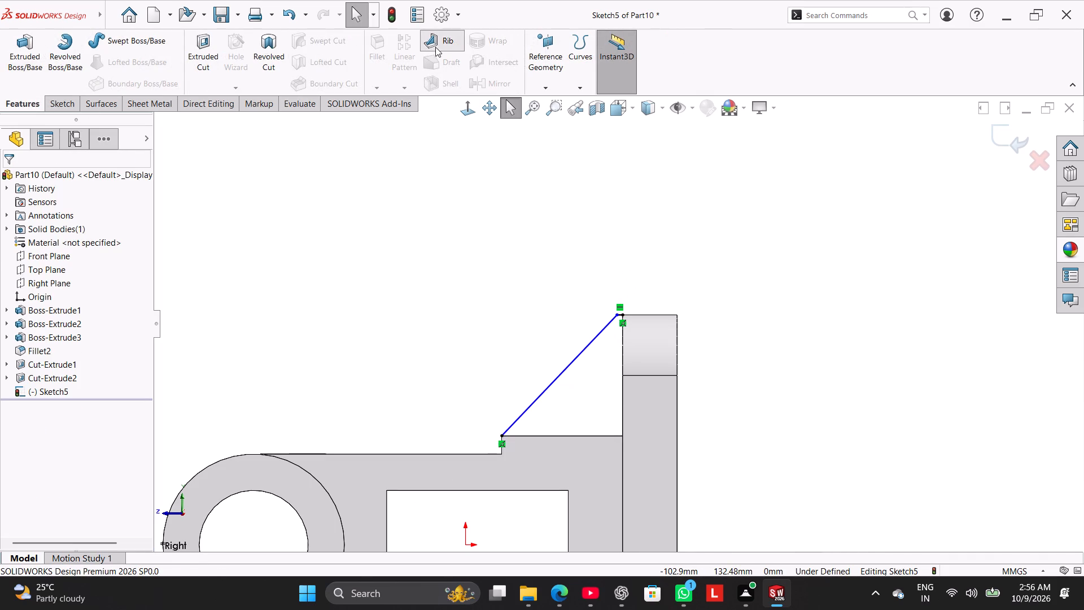
{"action": "middle_click_drag", "start_coordinate": [454, 272], "coordinate": [483, 303]}
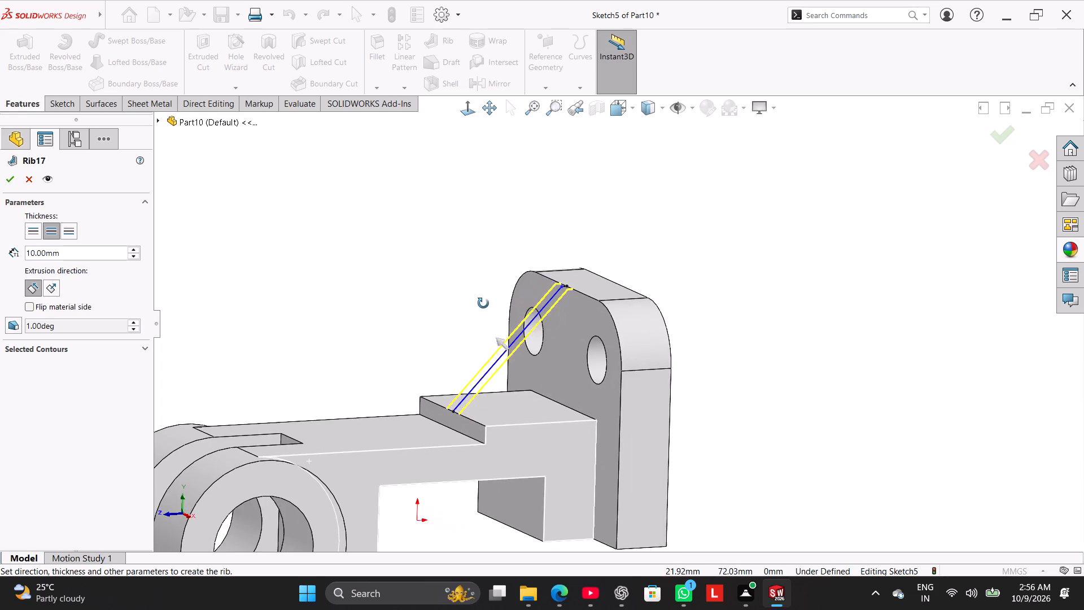
{"action": "middle_click_drag", "start_coordinate": [483, 303], "coordinate": [491, 330]}
{"action": "left_click", "coordinate": [32, 302]}
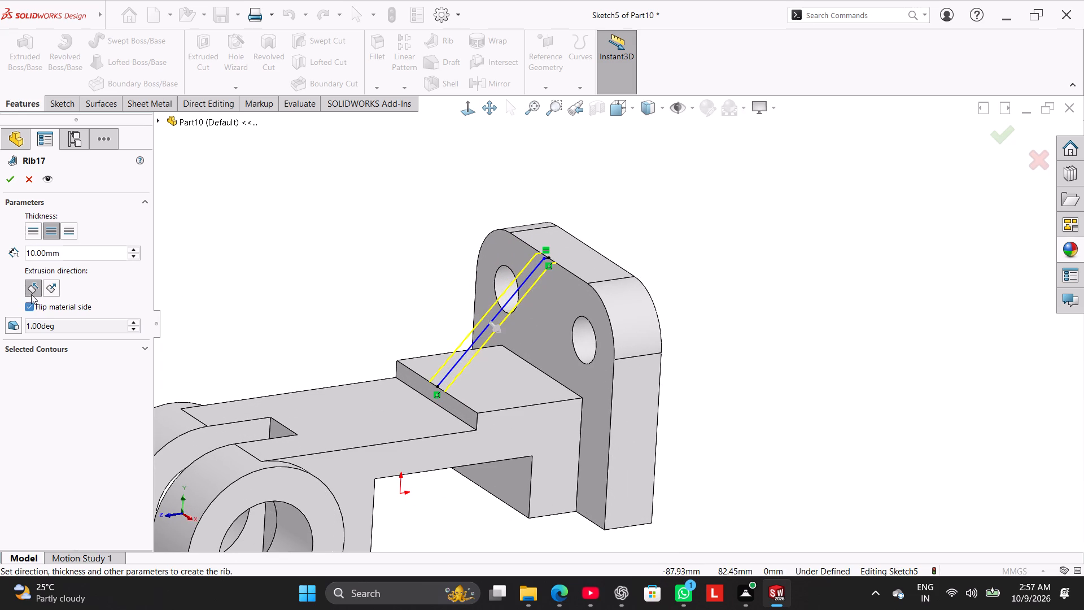
{"action": "left_click", "coordinate": [12, 180]}
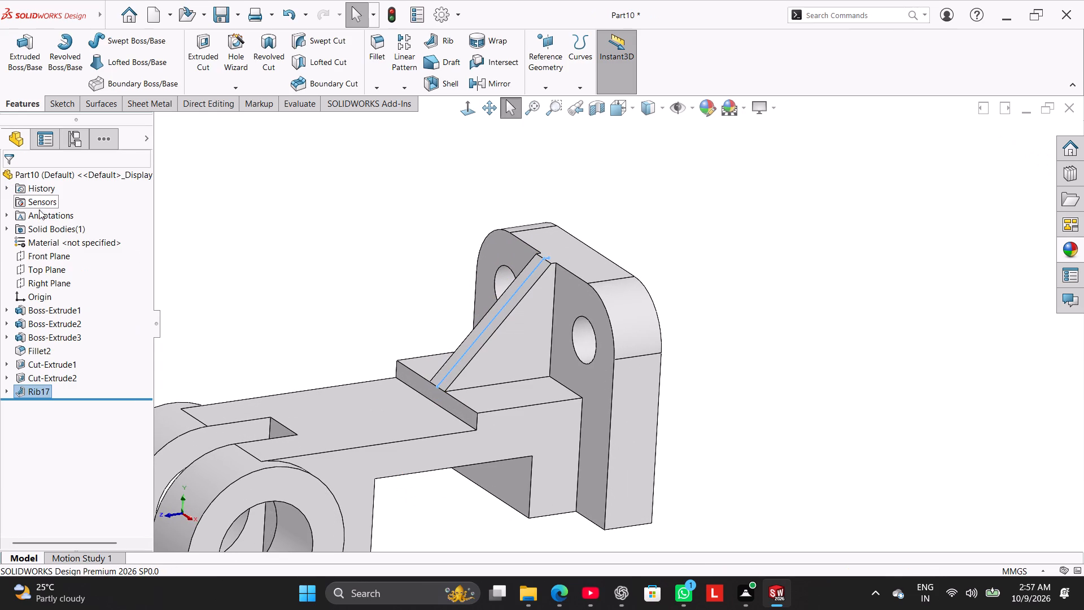
{"action": "left_click", "coordinate": [285, 278]}
Set the thickness of the rib between the raised step and mounting plate to 12 mm.
{"action": "middle_click_drag", "start_coordinate": [320, 306], "coordinate": [288, 323]}
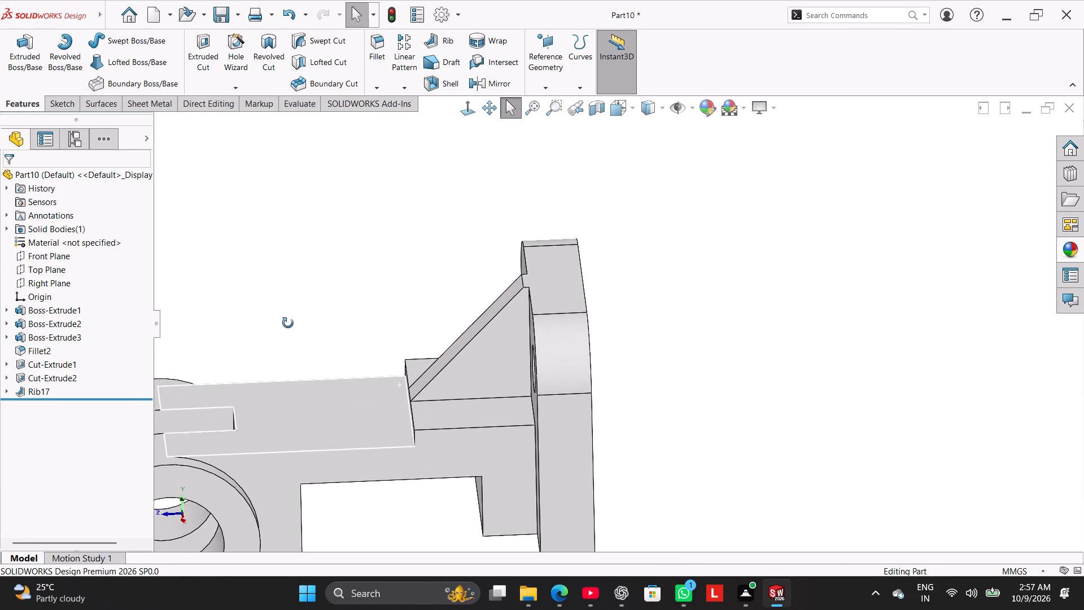
{"action": "middle_click_drag", "start_coordinate": [288, 323], "coordinate": [288, 328]}
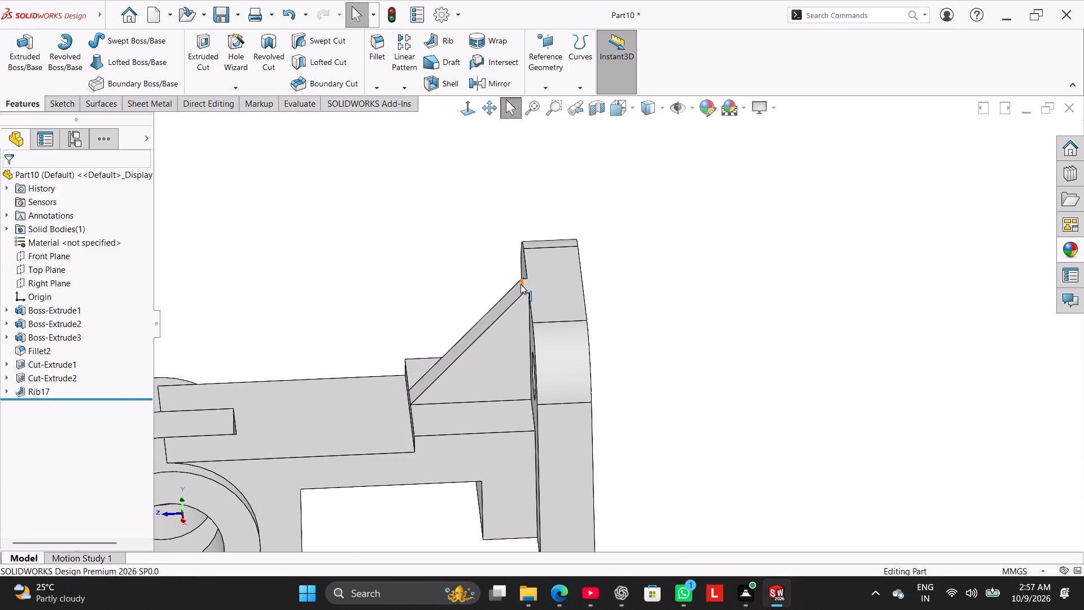
{"action": "scroll", "coordinate": [521, 284], "scroll_direction": "down", "scroll_amount": 8}
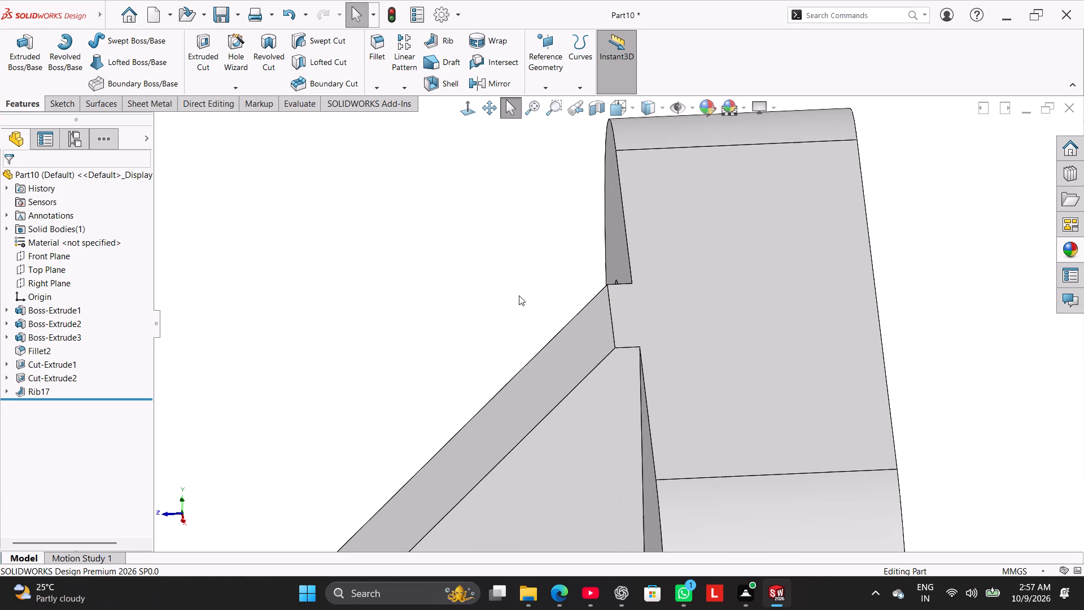
{"action": "scroll", "coordinate": [526, 316], "scroll_direction": "up", "scroll_amount": 7}
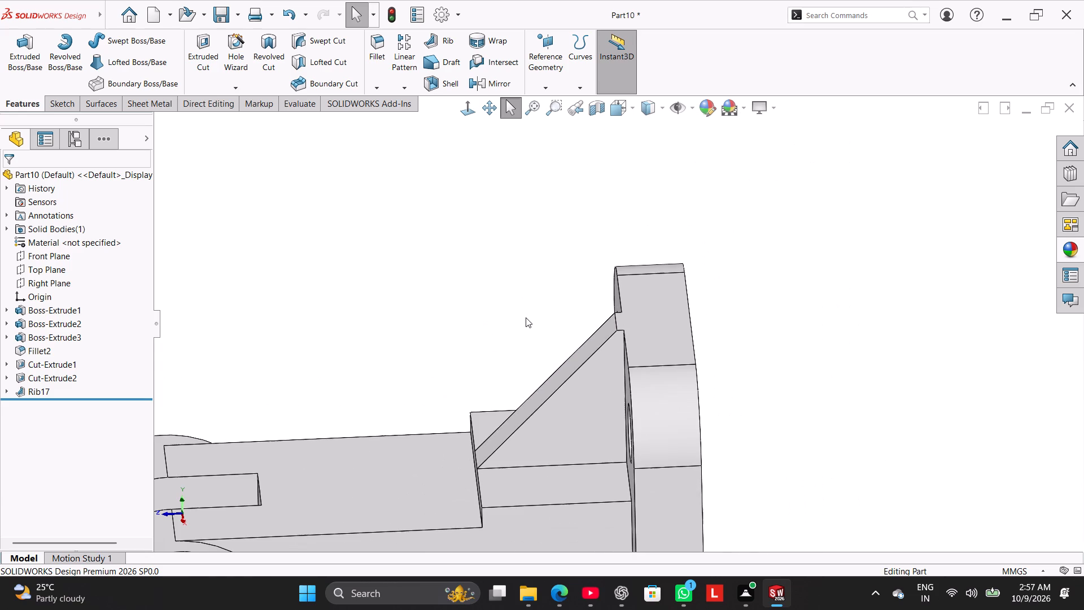
{"action": "left_click", "coordinate": [37, 393]}
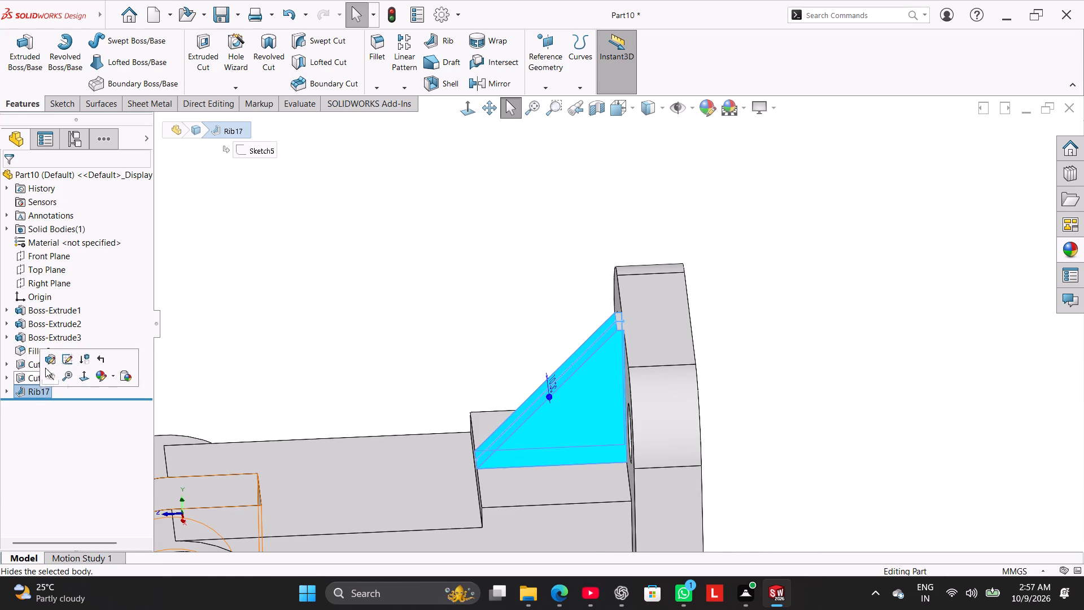
{"action": "left_click", "coordinate": [50, 363]}
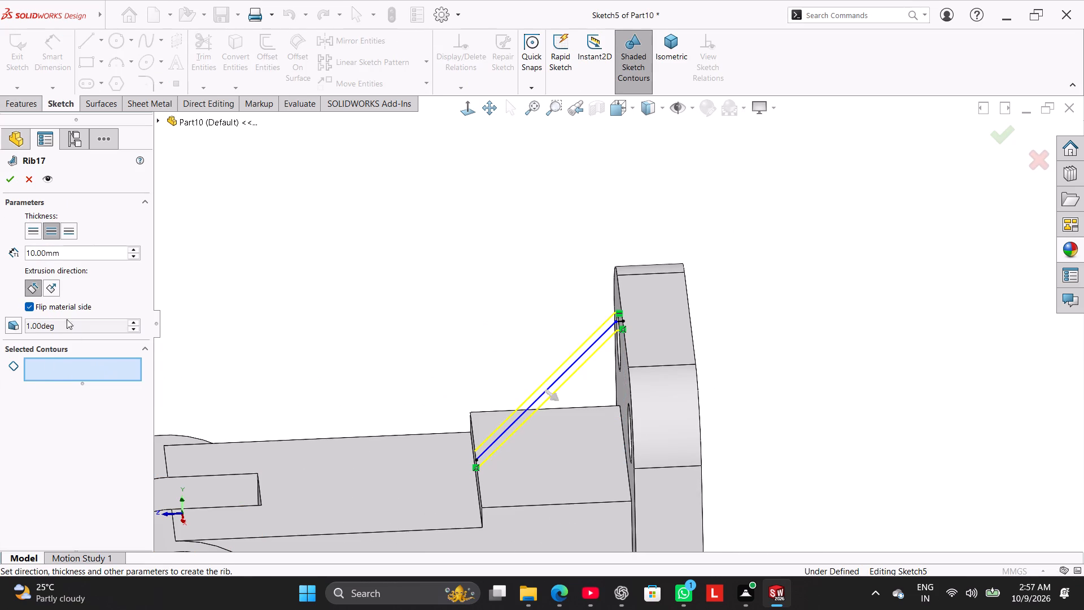
{"action": "double_click", "coordinate": [67, 254]}
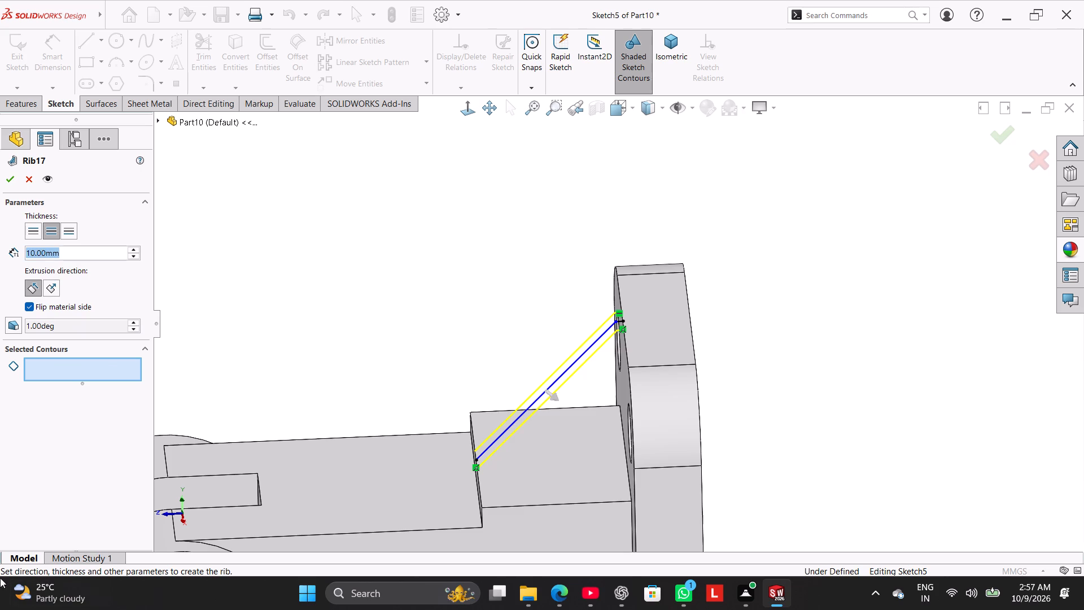
{"action": "type", "text": "12"}
{"action": "key", "text": "Return"}
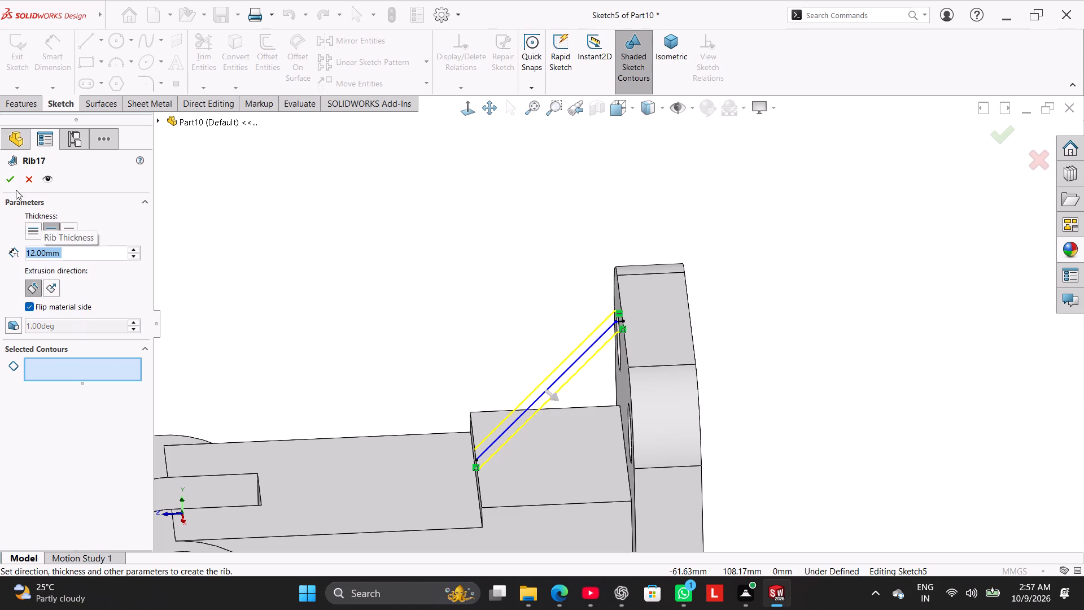
{"action": "left_click", "coordinate": [7, 177]}
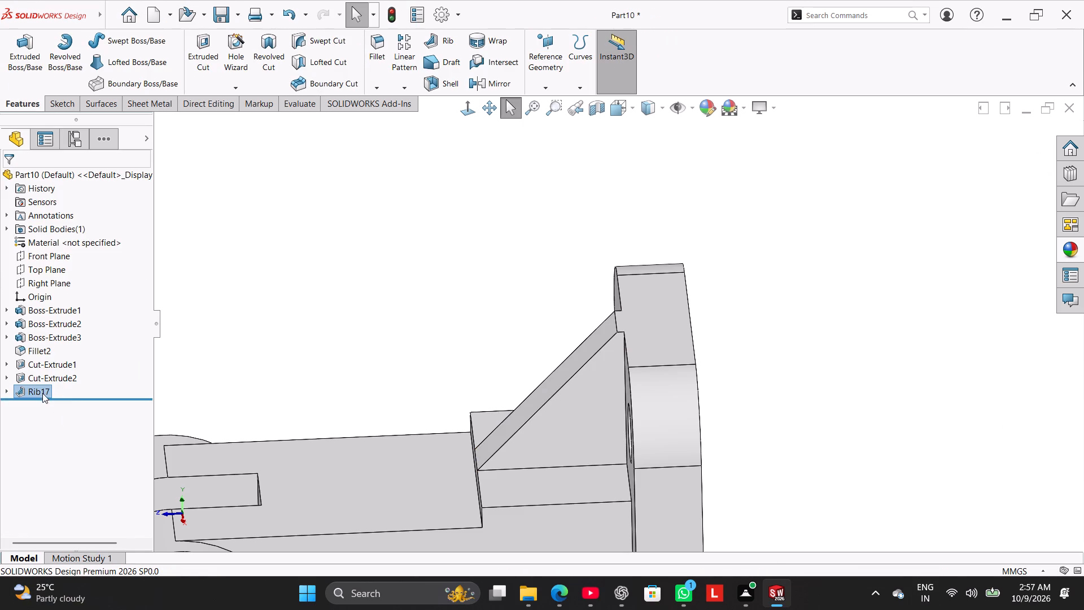
In the rib's sketch, dimension the short horizontal line at the plate's top corner to 0.5 mm and exit the sketch.
{"action": "right_click", "coordinate": [42, 391]}
{"action": "left_click", "coordinate": [76, 332]}
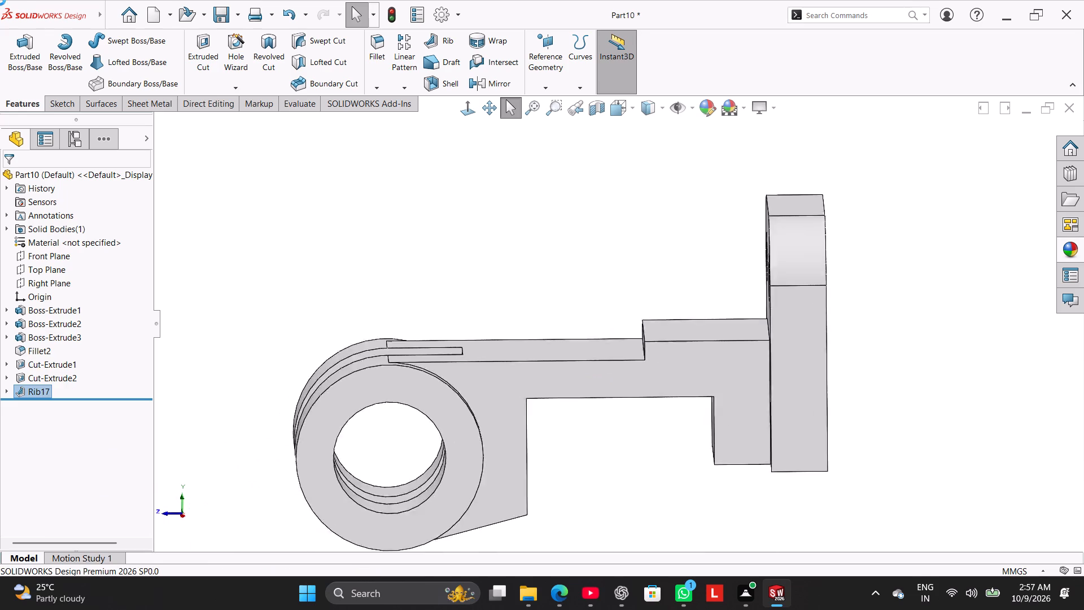
{"action": "scroll", "coordinate": [814, 182], "scroll_direction": "down", "scroll_amount": 6}
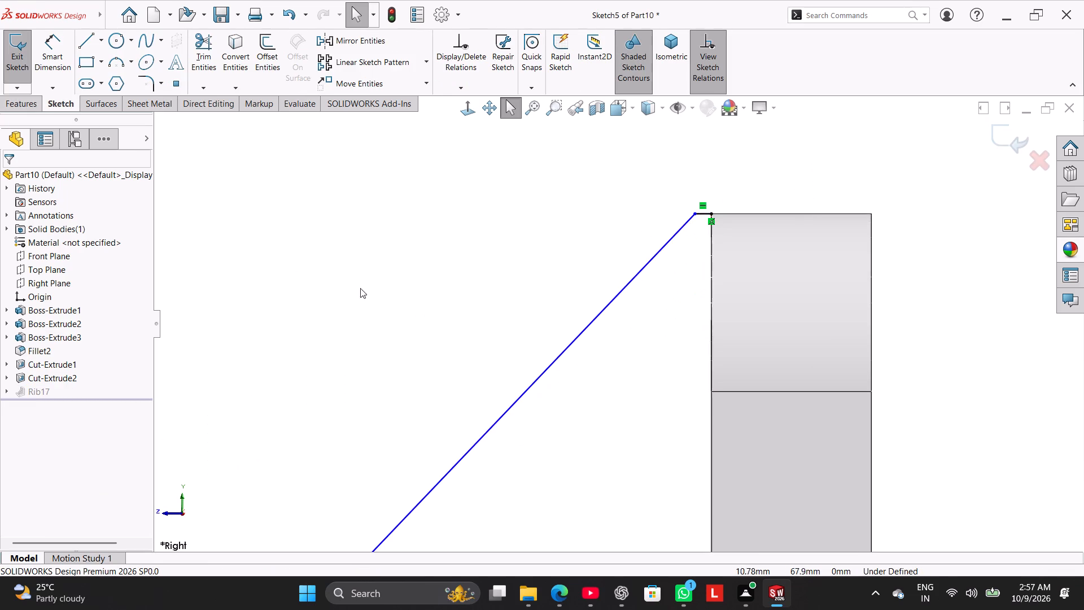
{"action": "scroll", "coordinate": [369, 288], "scroll_direction": "up", "scroll_amount": 2}
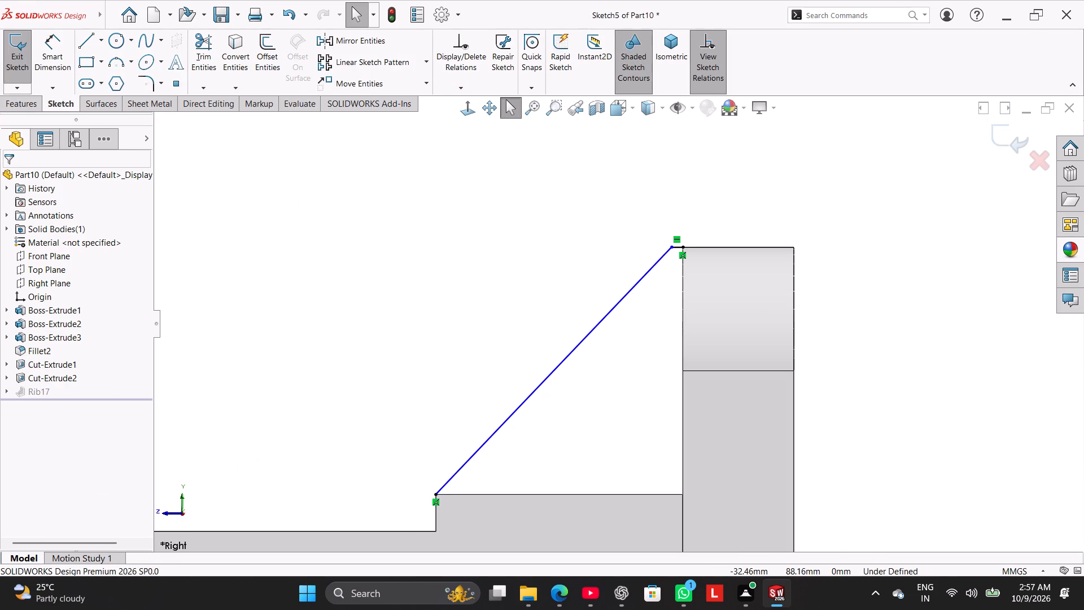
{"action": "left_click", "coordinate": [49, 52]}
{"action": "scroll", "coordinate": [652, 244], "scroll_direction": "down", "scroll_amount": 4}
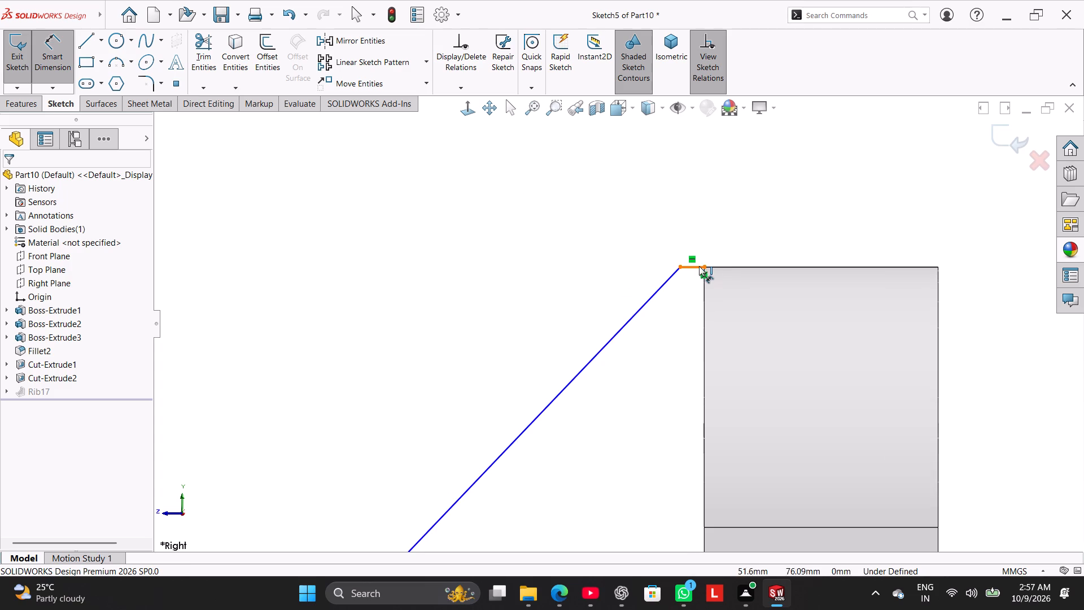
{"action": "left_click", "coordinate": [698, 266]}
{"action": "left_click", "coordinate": [694, 242]}
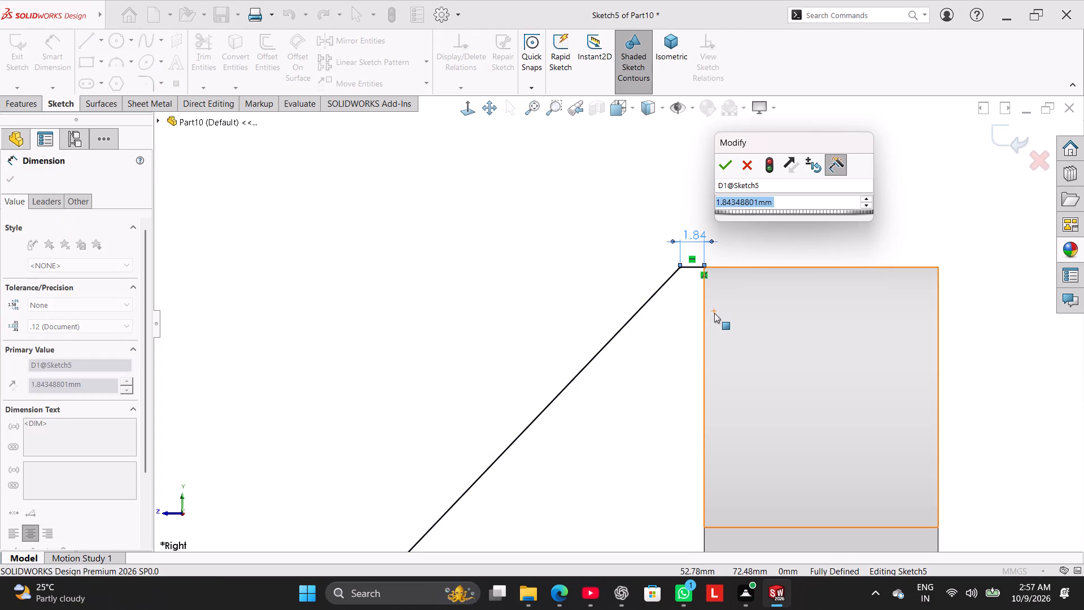
{"action": "type", "text": "0.5"}
{"action": "key", "text": "Return"}
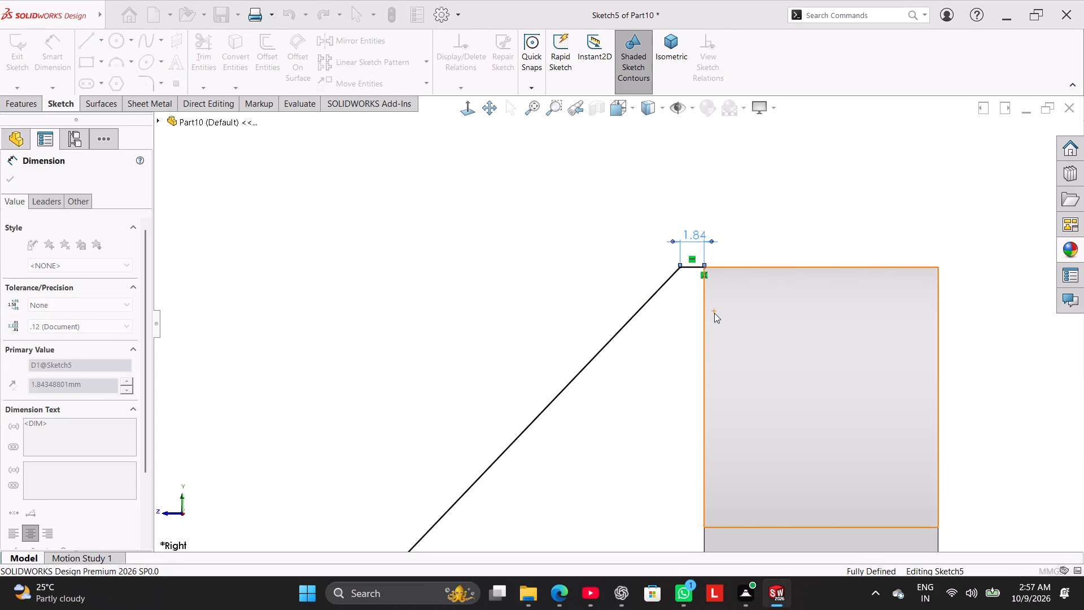
{"action": "right_click", "coordinate": [515, 305]}
{"action": "left_click", "coordinate": [562, 345]}
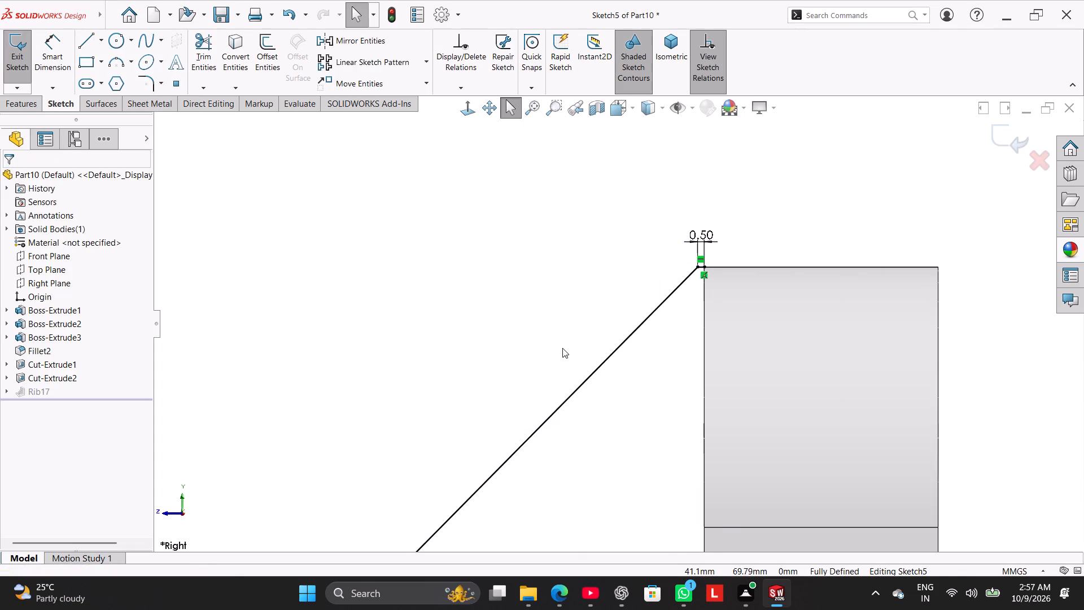
{"action": "scroll", "coordinate": [561, 348], "scroll_direction": "up", "scroll_amount": 5}
{"action": "scroll", "coordinate": [513, 333], "scroll_direction": "up", "scroll_amount": 2}
{"action": "left_click", "coordinate": [16, 58]}
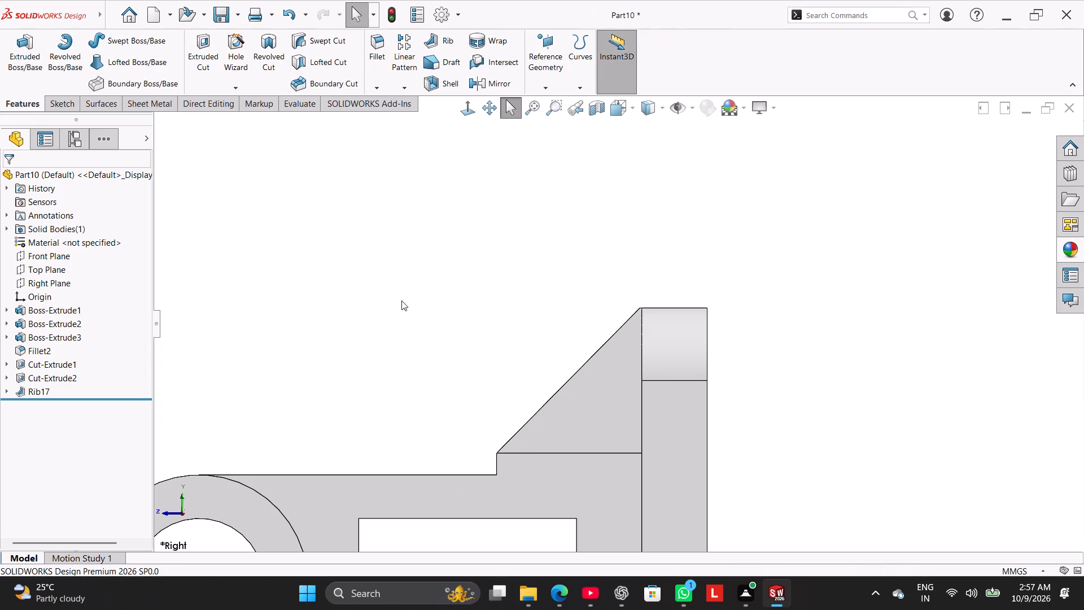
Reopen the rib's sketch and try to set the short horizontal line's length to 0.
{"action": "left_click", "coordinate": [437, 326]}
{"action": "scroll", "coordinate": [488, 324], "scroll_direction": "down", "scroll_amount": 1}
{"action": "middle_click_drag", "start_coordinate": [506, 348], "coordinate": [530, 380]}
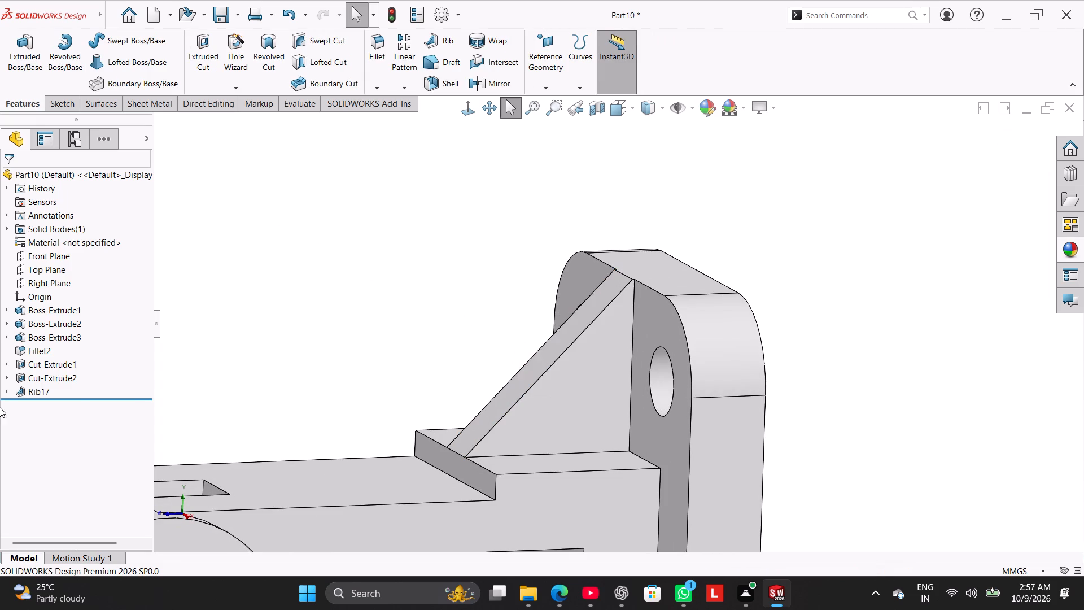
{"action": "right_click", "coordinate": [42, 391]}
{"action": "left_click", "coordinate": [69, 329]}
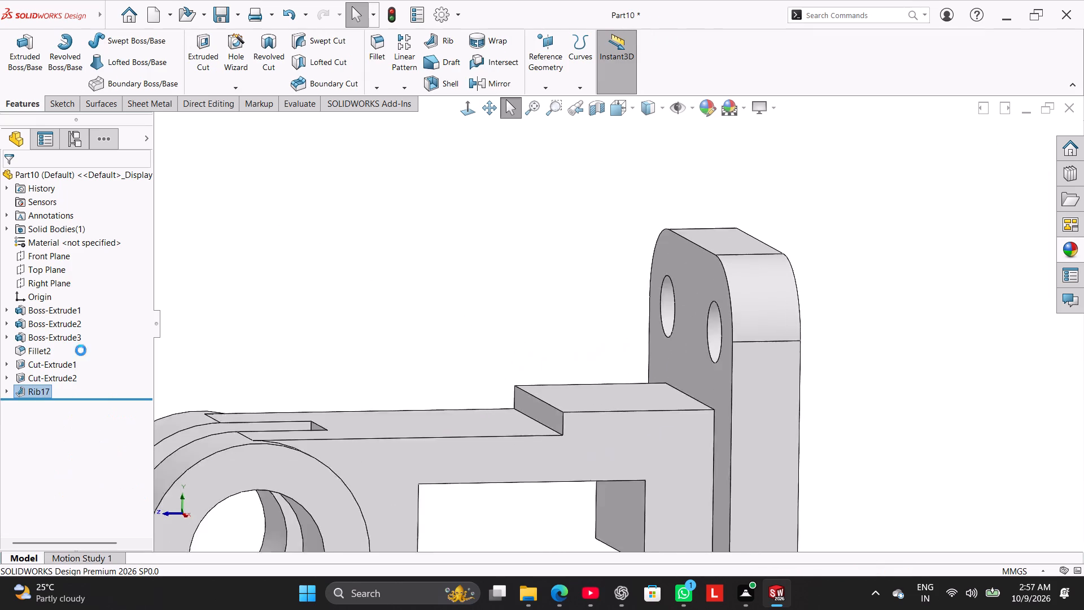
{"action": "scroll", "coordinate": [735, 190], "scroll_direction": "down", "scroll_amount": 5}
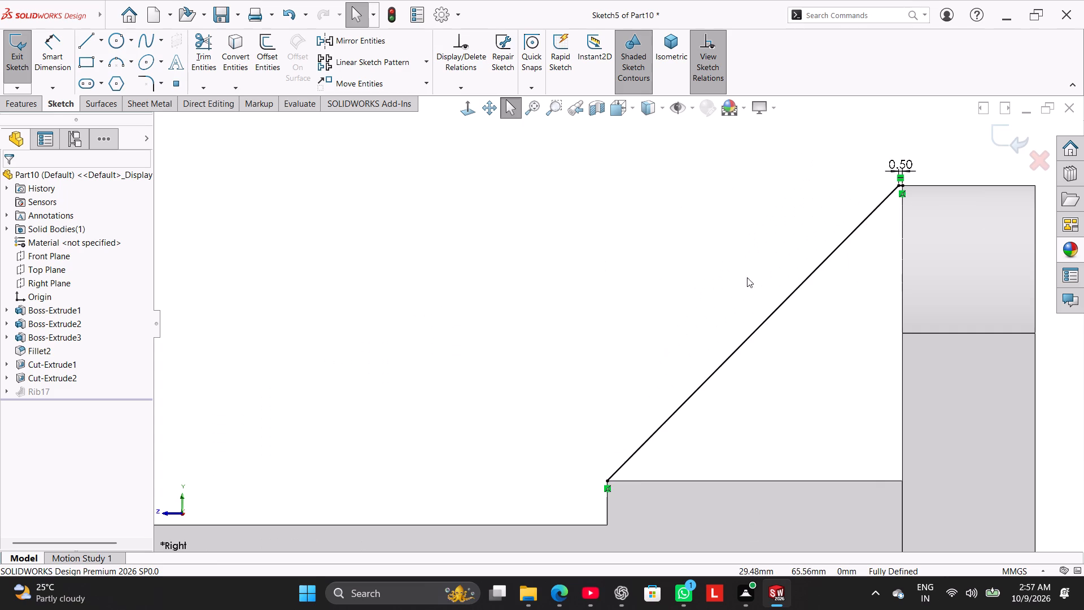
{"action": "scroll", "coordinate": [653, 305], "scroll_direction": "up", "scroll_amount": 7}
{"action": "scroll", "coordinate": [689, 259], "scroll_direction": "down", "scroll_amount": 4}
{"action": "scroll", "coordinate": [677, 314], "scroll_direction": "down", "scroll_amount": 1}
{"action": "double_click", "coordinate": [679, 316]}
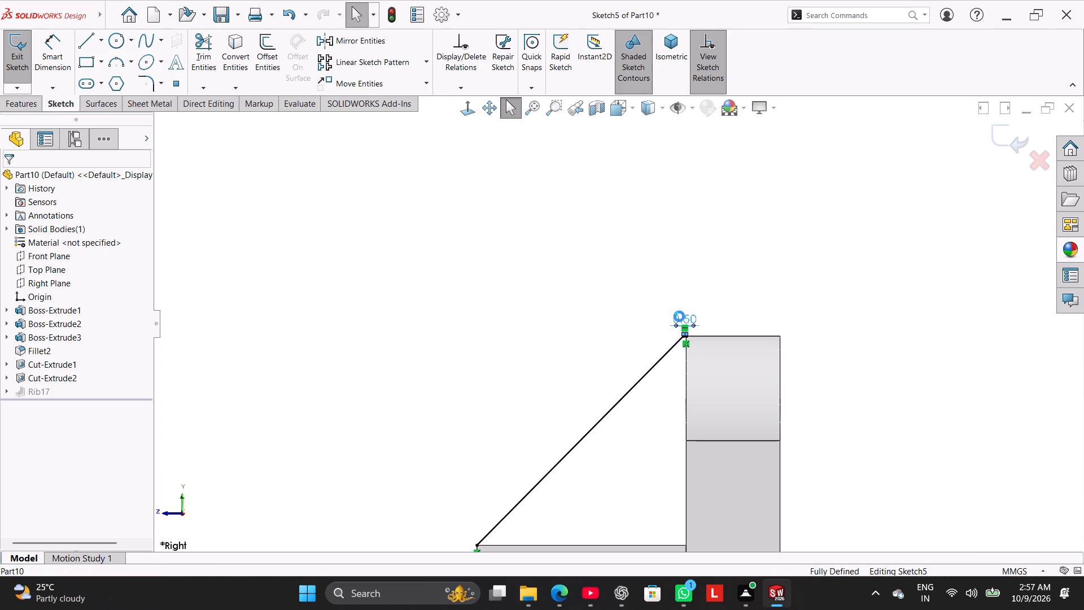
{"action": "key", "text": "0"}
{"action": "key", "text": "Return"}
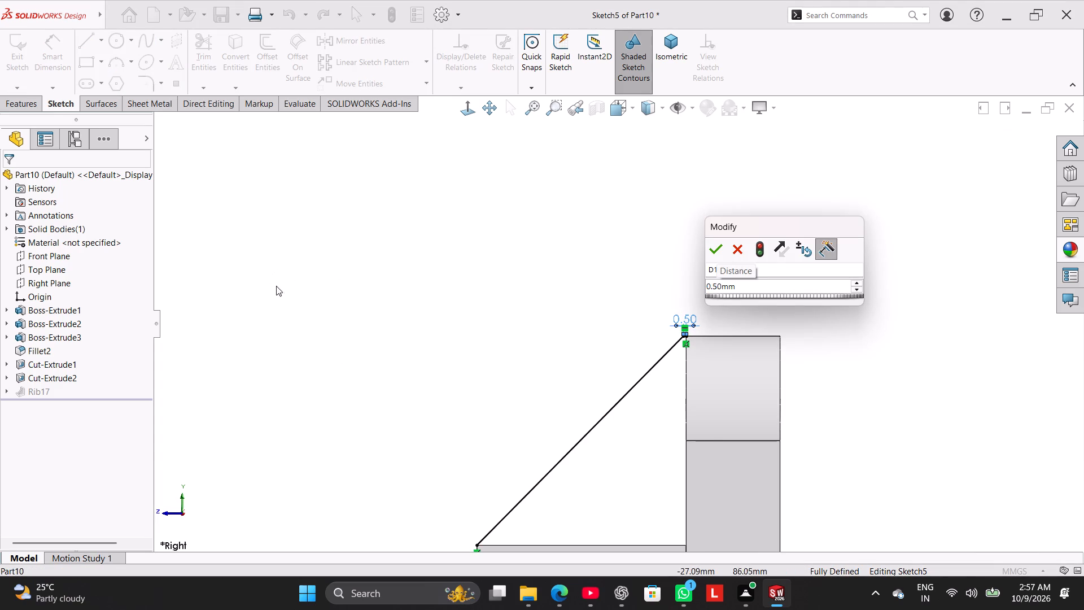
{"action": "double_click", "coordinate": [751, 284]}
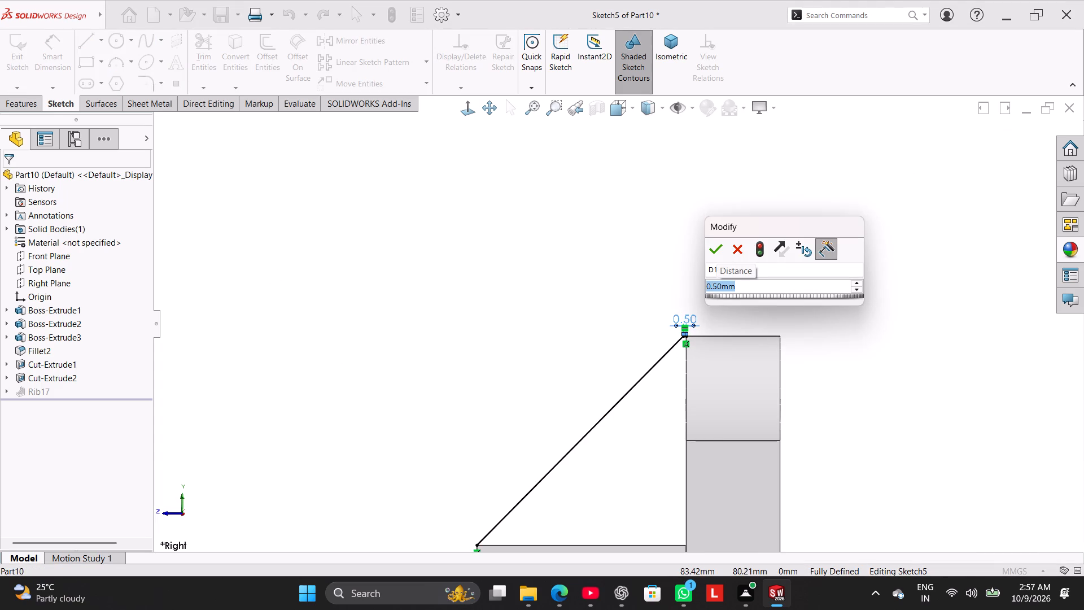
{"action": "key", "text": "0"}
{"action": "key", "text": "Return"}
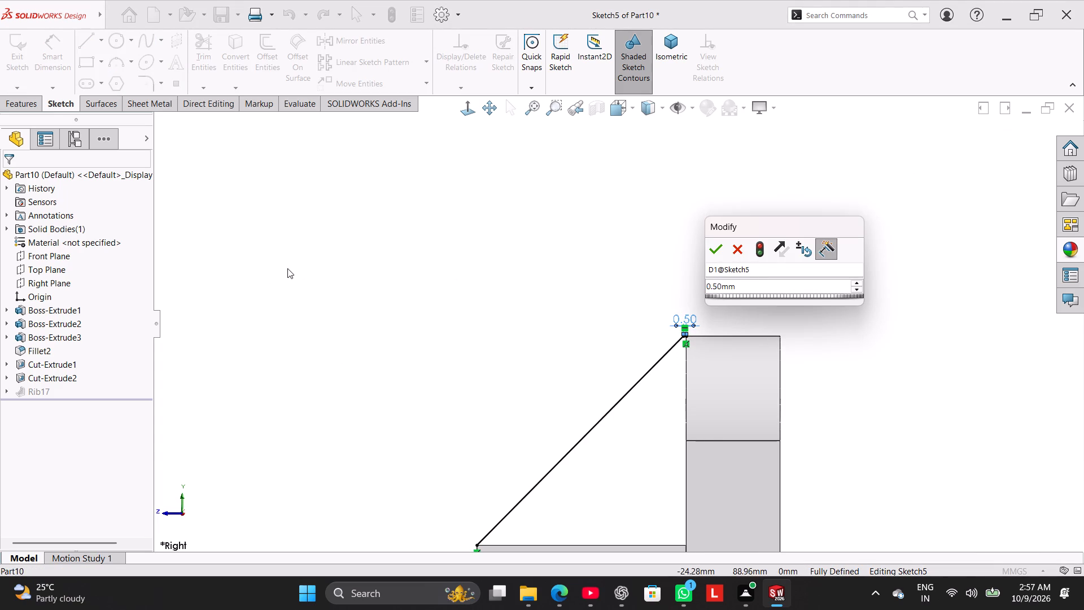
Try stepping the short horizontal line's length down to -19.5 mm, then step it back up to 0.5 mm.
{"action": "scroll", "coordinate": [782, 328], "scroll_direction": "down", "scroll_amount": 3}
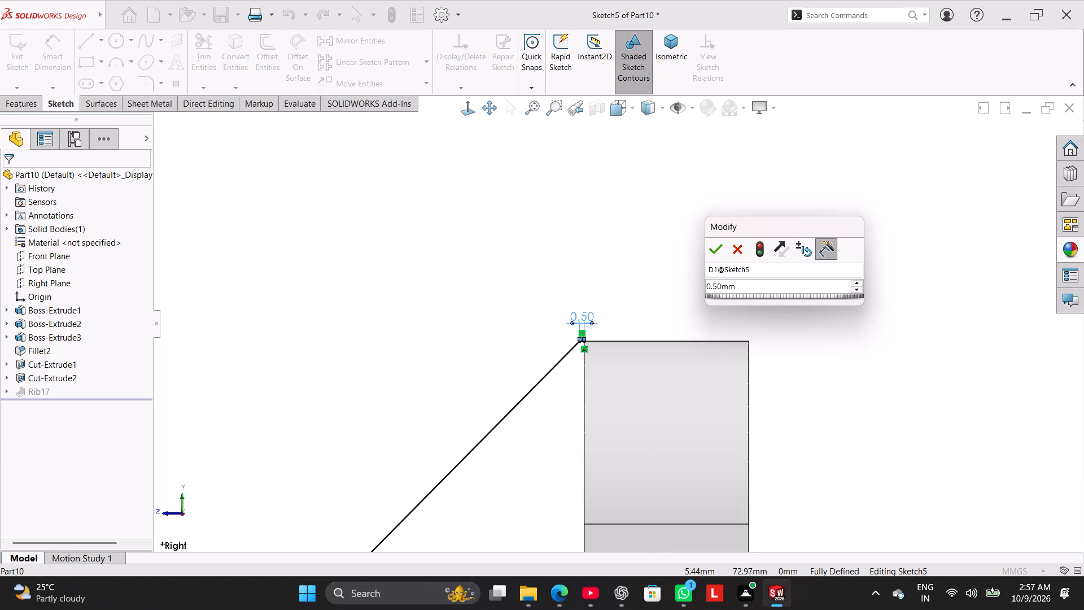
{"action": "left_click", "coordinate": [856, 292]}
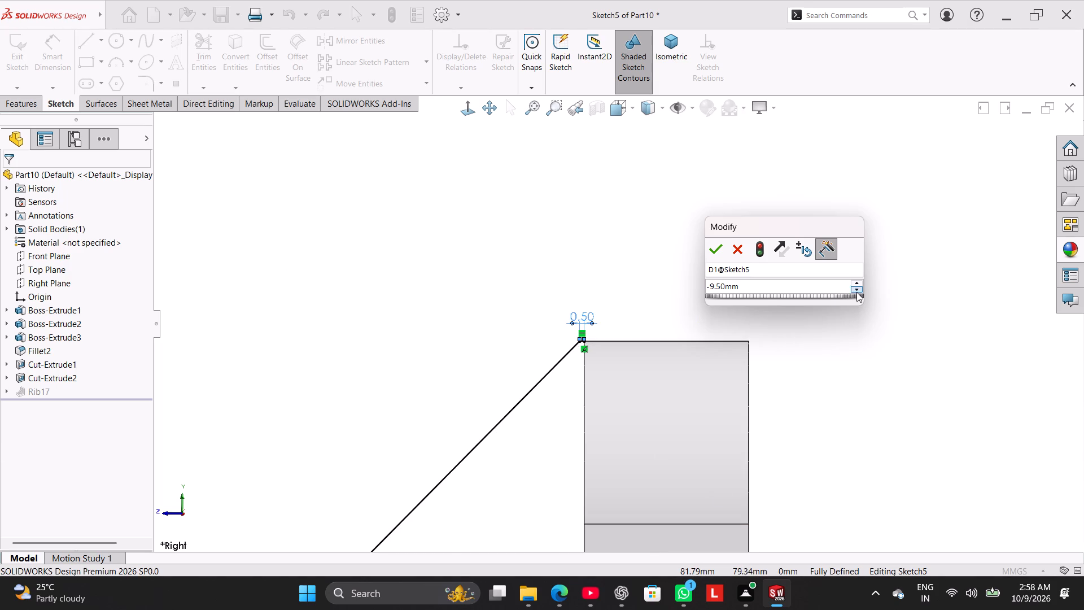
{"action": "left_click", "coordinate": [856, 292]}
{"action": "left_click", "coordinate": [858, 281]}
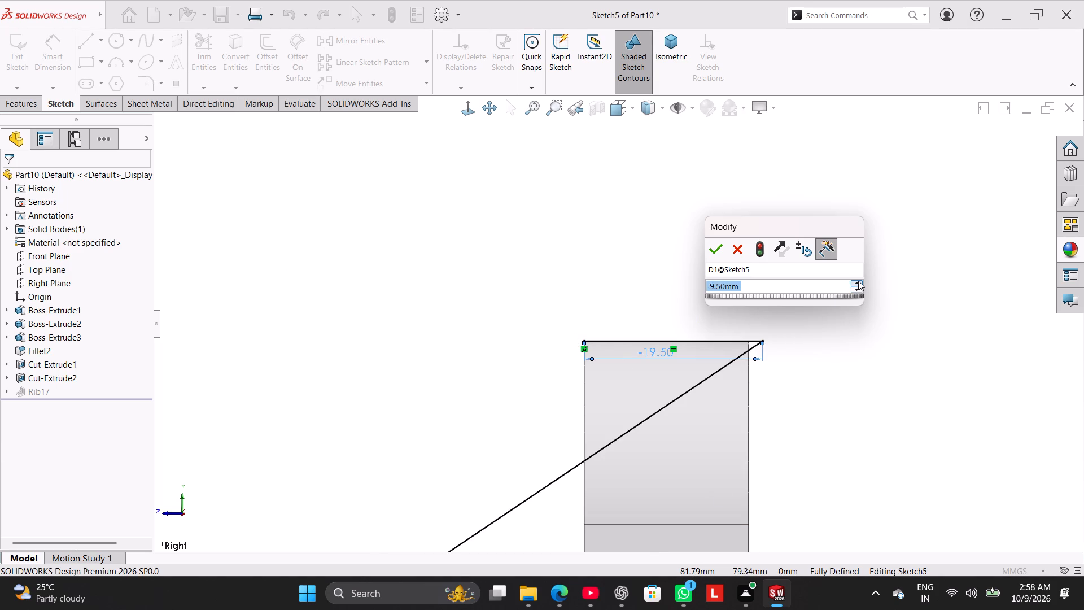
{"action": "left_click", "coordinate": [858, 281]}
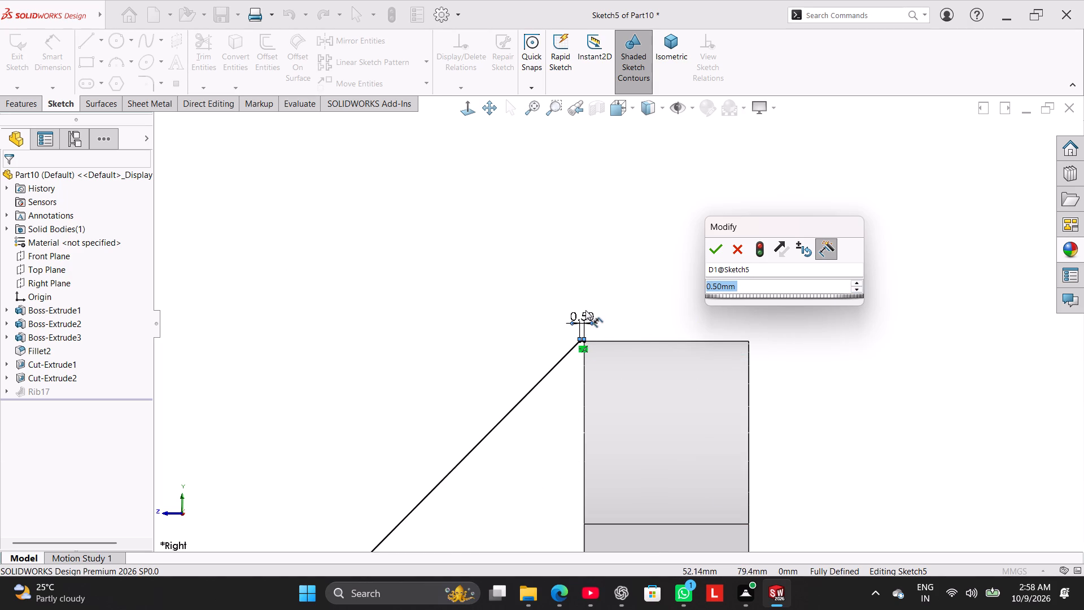
Set the short horizontal line's length to 0.1 mm and exit the rib's sketch.
{"action": "double_click", "coordinate": [585, 310]}
{"action": "double_click", "coordinate": [727, 290]}
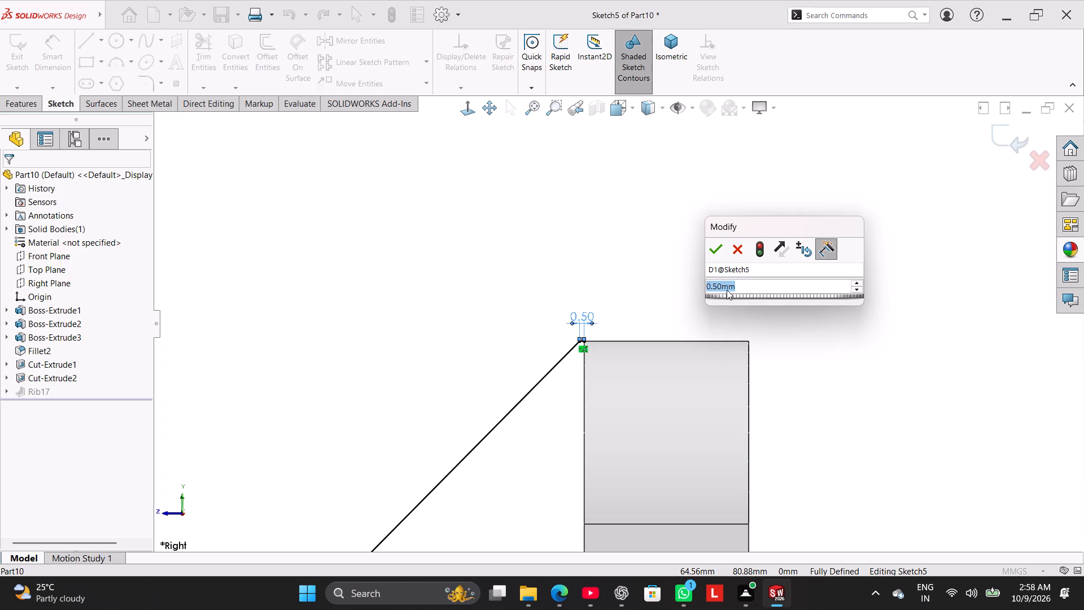
{"action": "type", "text": "0.1"}
{"action": "key", "text": "Return"}
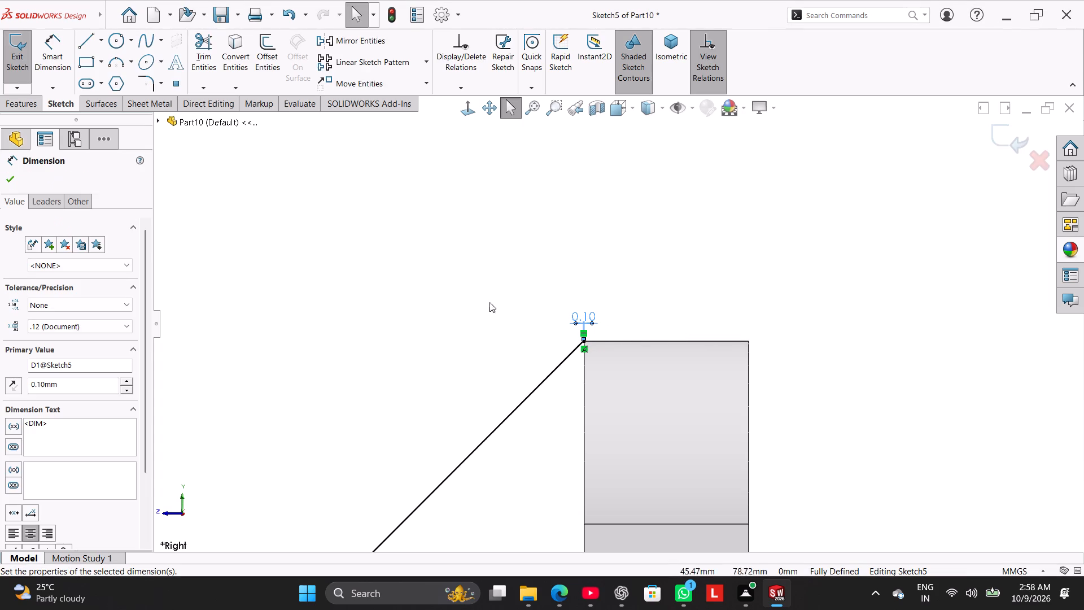
{"action": "left_click", "coordinate": [12, 55]}
{"action": "left_click", "coordinate": [435, 338]}
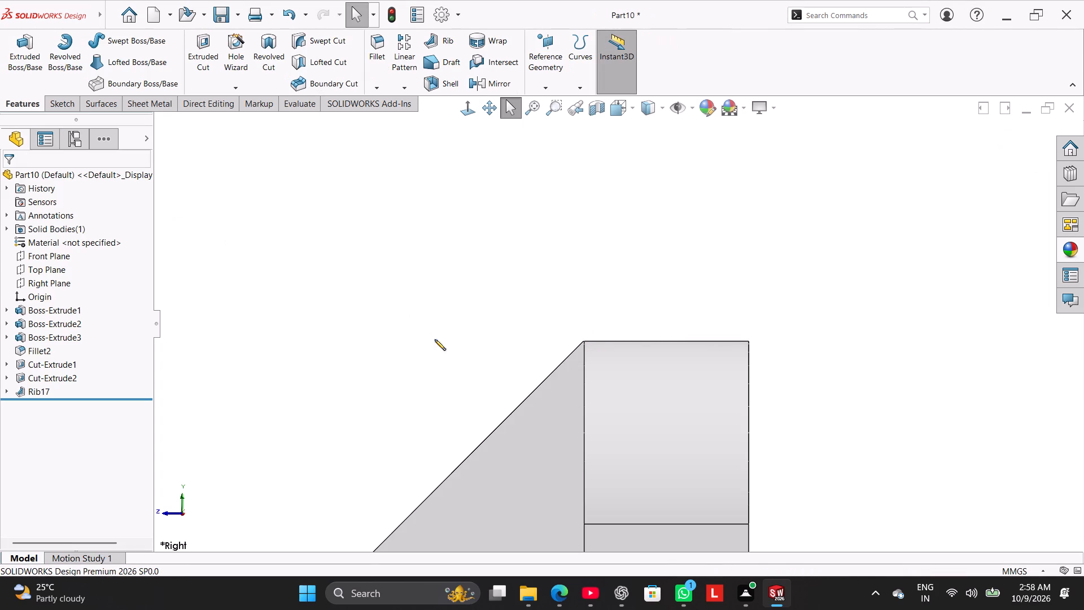
Reopen the rib's sketch and try to set the short horizontal line's length to 0.
{"action": "middle_click_drag", "start_coordinate": [581, 300], "coordinate": [636, 387]}
{"action": "scroll", "coordinate": [610, 355], "scroll_direction": "down", "scroll_amount": 4}
{"action": "scroll", "coordinate": [568, 329], "scroll_direction": "down", "scroll_amount": 2}
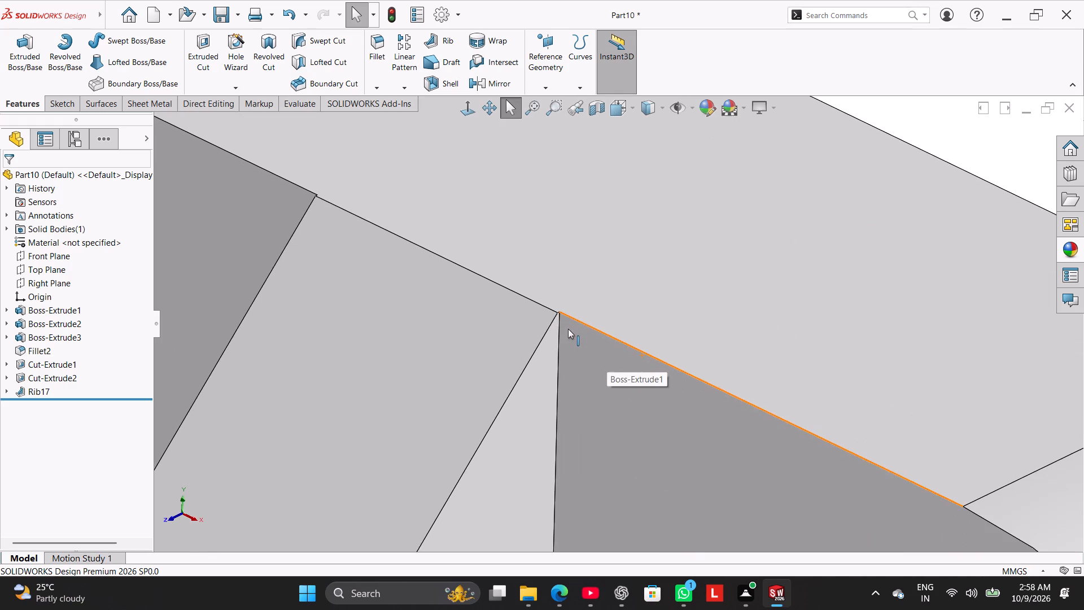
{"action": "right_click", "coordinate": [23, 391]}
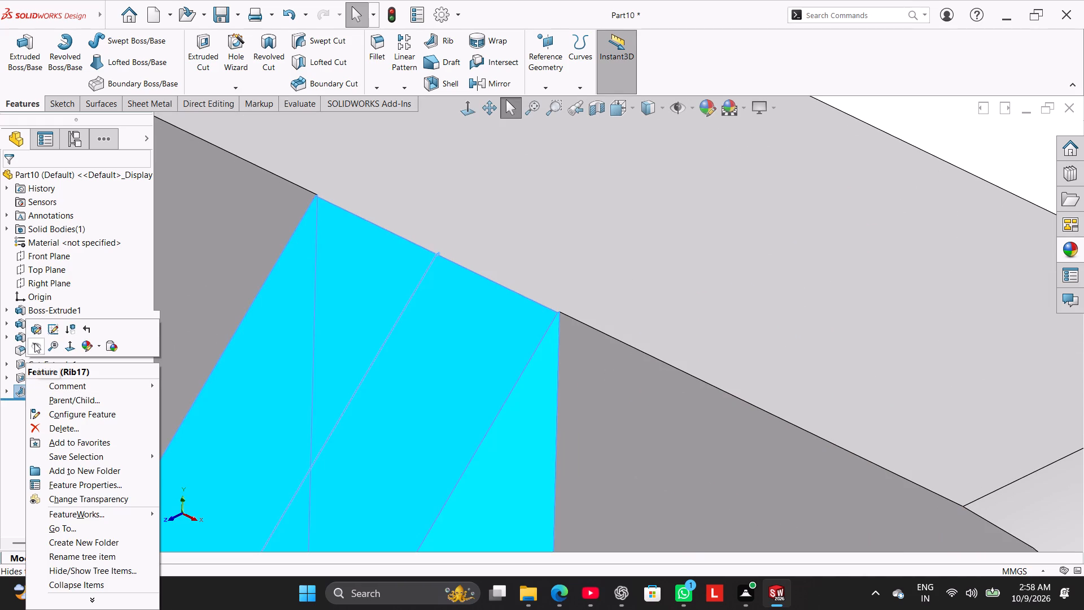
{"action": "left_click", "coordinate": [50, 330]}
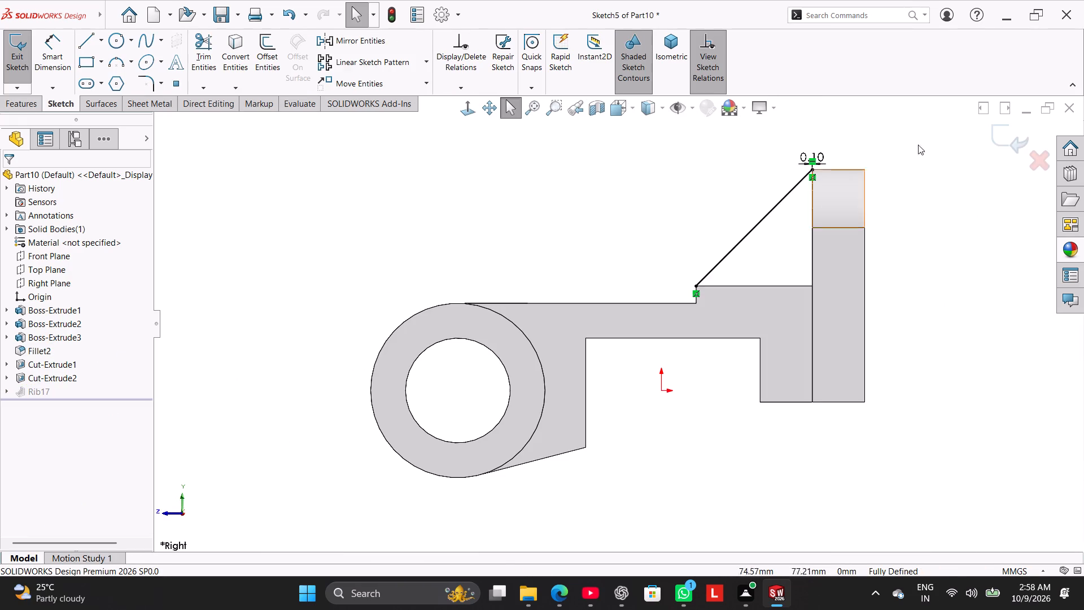
{"action": "scroll", "coordinate": [937, 136], "scroll_direction": "down", "scroll_amount": 7}
{"action": "scroll", "coordinate": [528, 264], "scroll_direction": "down", "scroll_amount": 9}
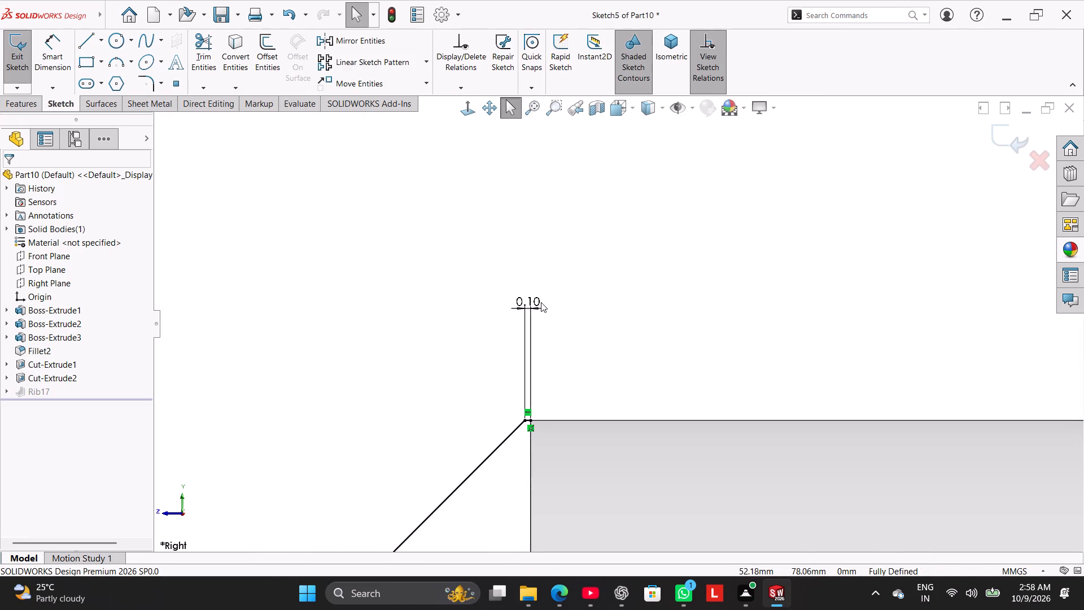
{"action": "double_click", "coordinate": [536, 302]}
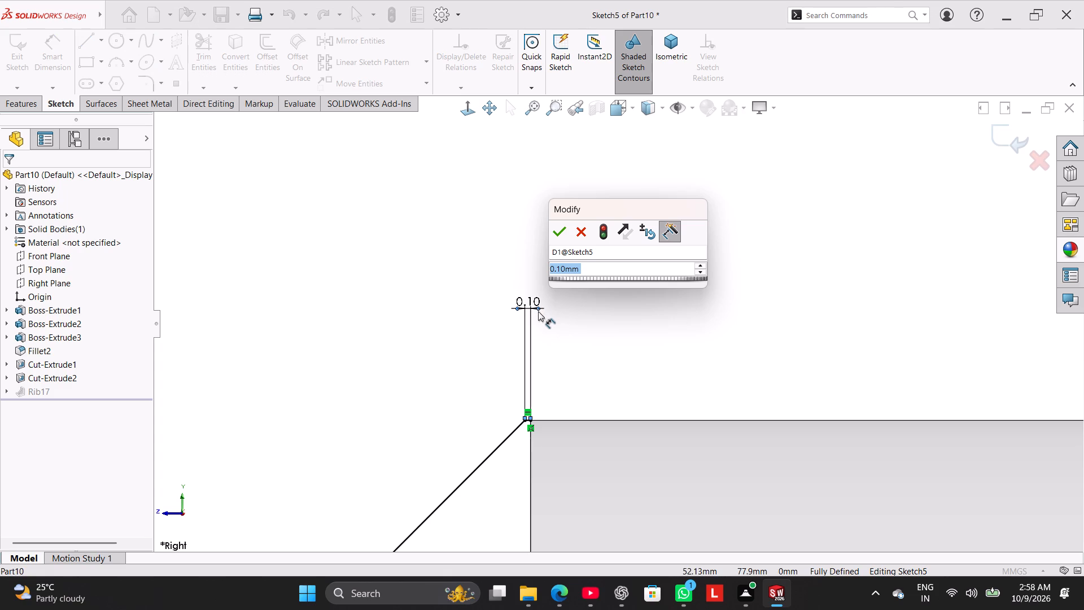
{"action": "key", "text": "0"}
{"action": "type", "text": "00"}
{"action": "key", "text": "Return"}
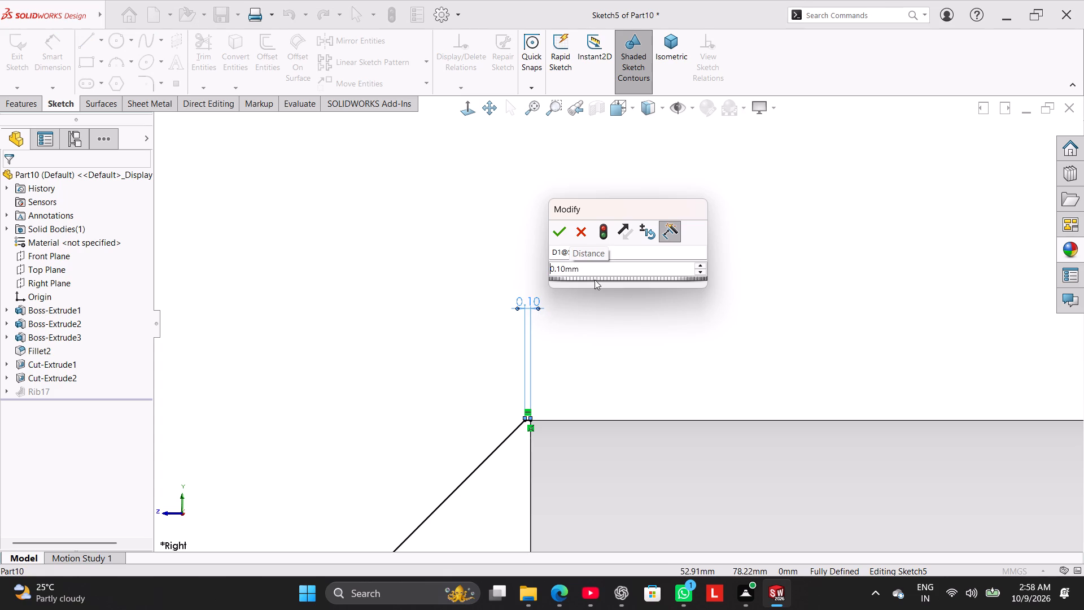
Set the short horizontal line's length to 0.0001 mm and exit the rib's sketch.
{"action": "double_click", "coordinate": [600, 269]}
{"action": "type", "text": "0.000"}
{"action": "key", "text": "1"}
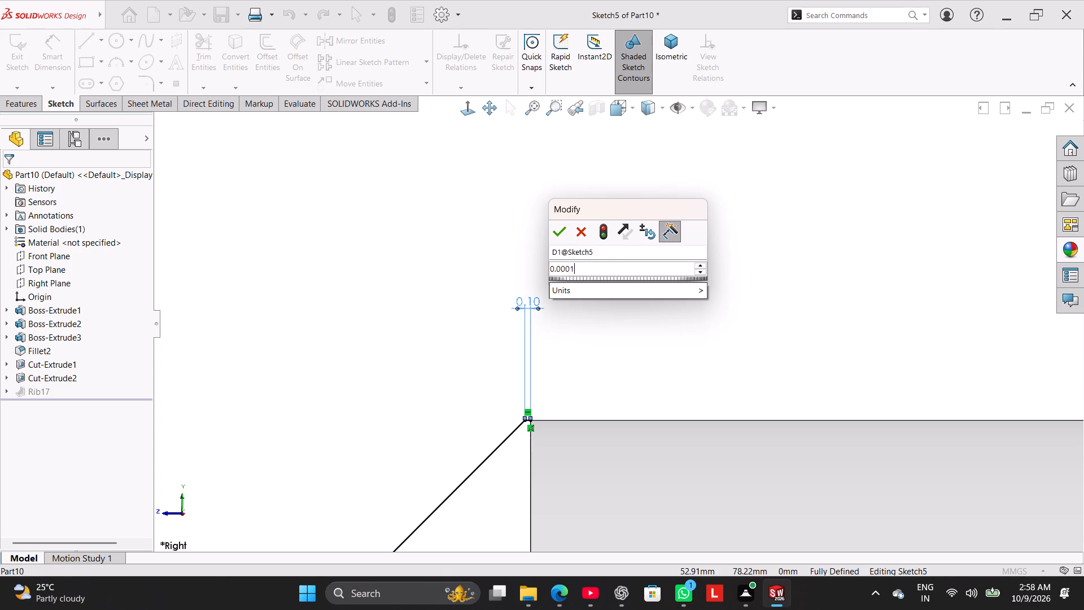
{"action": "key", "text": "Return"}
{"action": "left_click", "coordinate": [477, 289]}
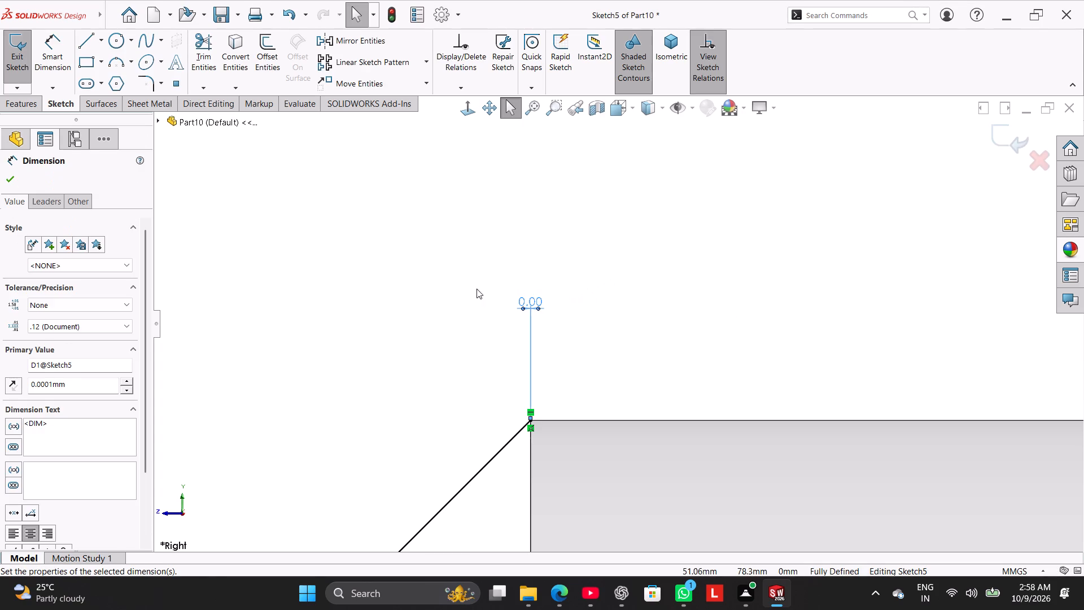
{"action": "left_click", "coordinate": [15, 60]}
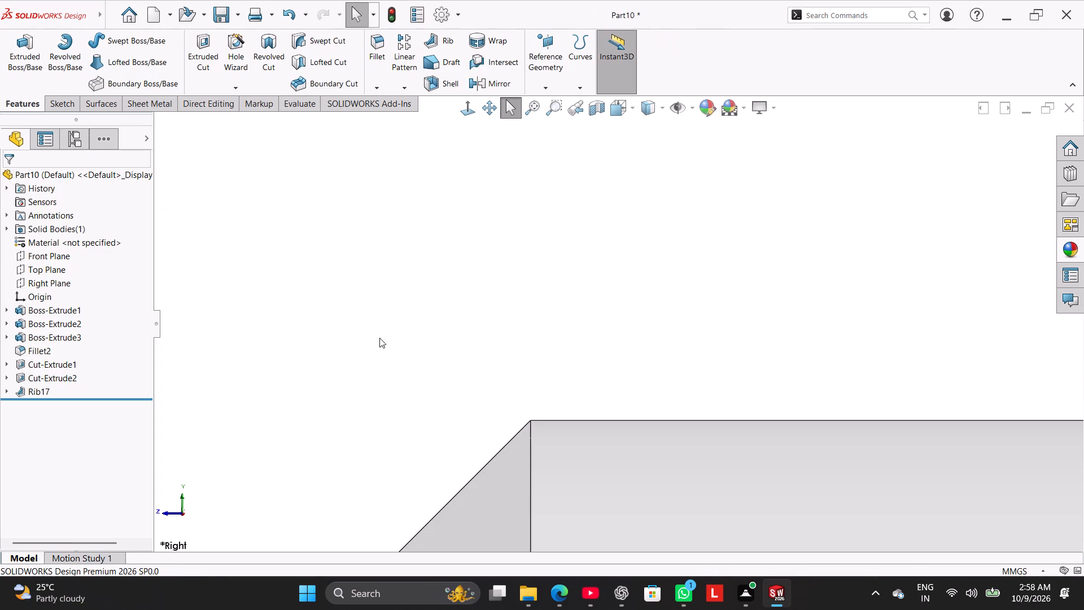
Examine where the rib's upper end meets the mounting plate's top edge, then return to the isometric view.
{"action": "left_click", "coordinate": [381, 338]}
{"action": "middle_click_drag", "start_coordinate": [559, 355], "coordinate": [619, 448]}
{"action": "scroll", "coordinate": [597, 432], "scroll_direction": "up", "scroll_amount": 8}
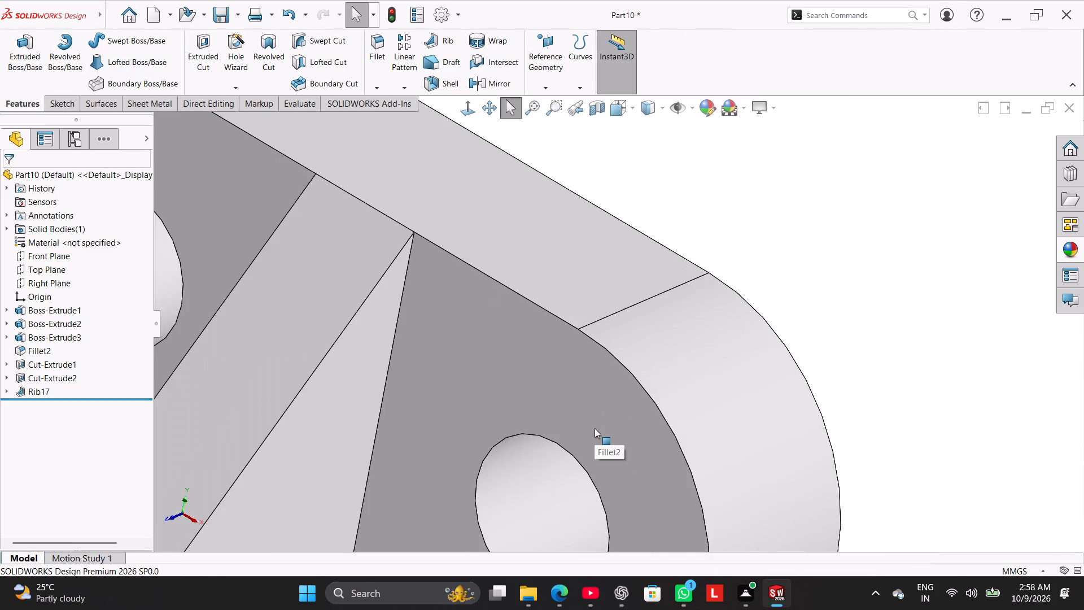
{"action": "scroll", "coordinate": [595, 428], "scroll_direction": "up", "scroll_amount": 3}
{"action": "scroll", "coordinate": [539, 273], "scroll_direction": "up", "scroll_amount": 2}
{"action": "middle_click_drag", "start_coordinate": [704, 256], "coordinate": [667, 210]}
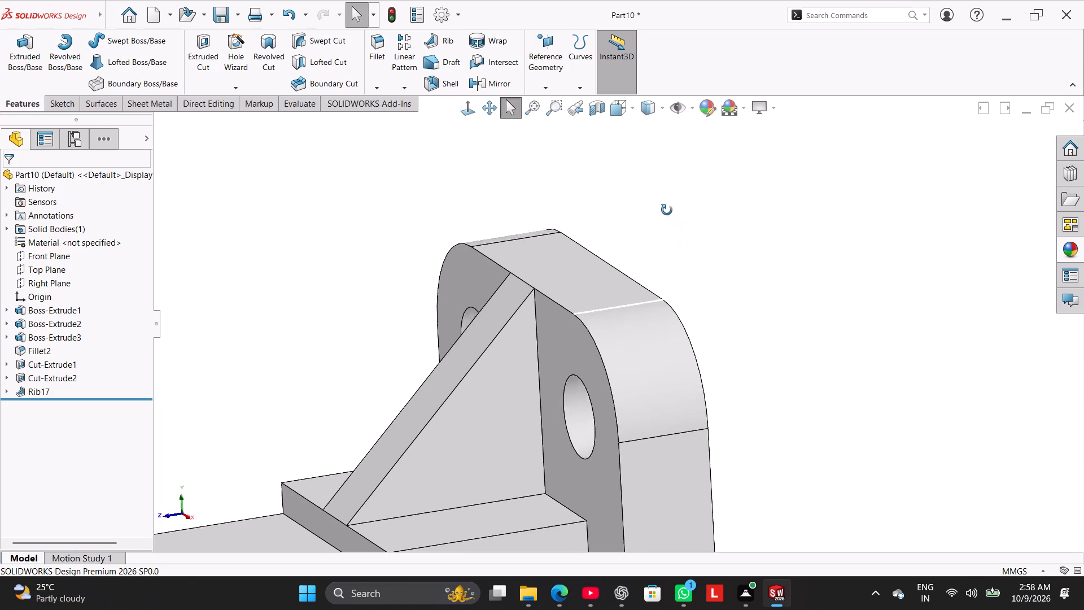
{"action": "middle_click_drag", "start_coordinate": [667, 210], "coordinate": [662, 206]}
{"action": "left_click", "coordinate": [703, 239]}
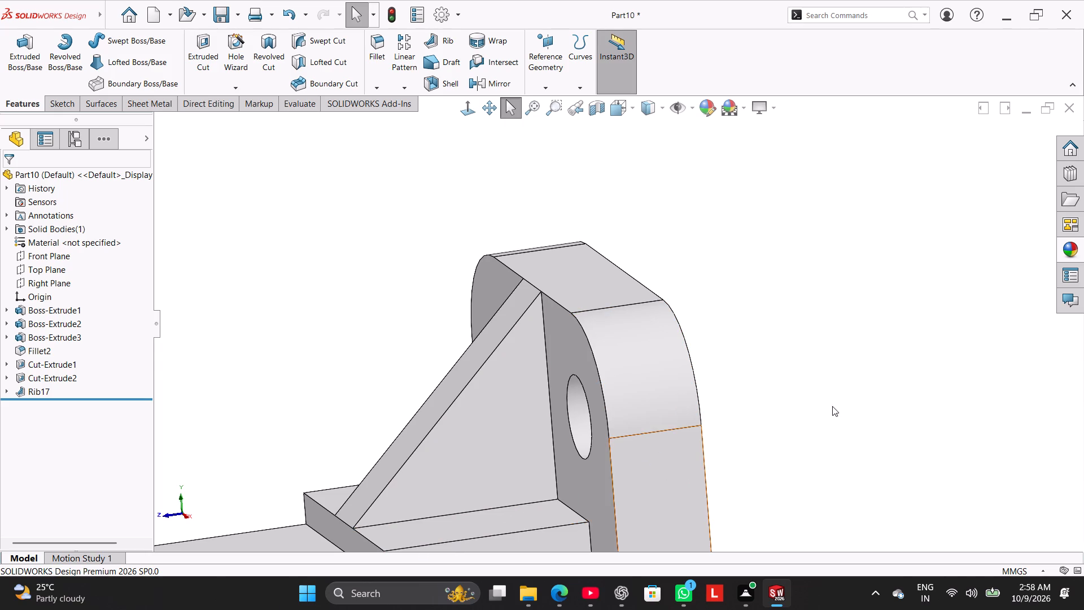
{"action": "middle_click", "coordinate": [791, 345]}
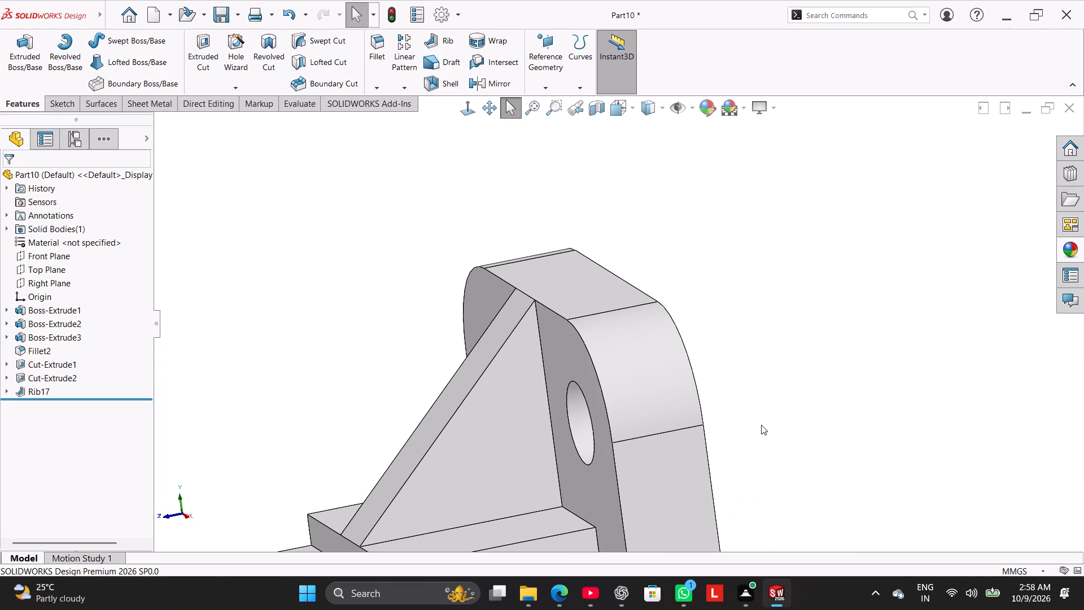
{"action": "scroll", "coordinate": [761, 425], "scroll_direction": "up", "scroll_amount": 4}
{"action": "middle_click_drag", "start_coordinate": [539, 305], "coordinate": [572, 353]}
{"action": "scroll", "coordinate": [624, 377], "scroll_direction": "down", "scroll_amount": 6}
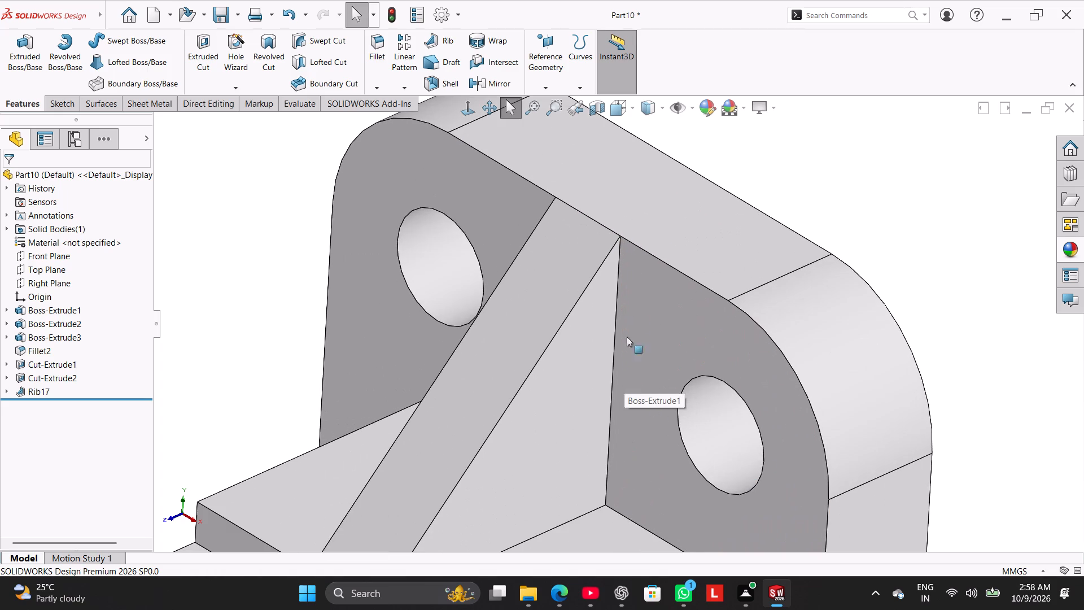
{"action": "scroll", "coordinate": [631, 299], "scroll_direction": "down", "scroll_amount": 14}
{"action": "scroll", "coordinate": [592, 269], "scroll_direction": "down", "scroll_amount": 7}
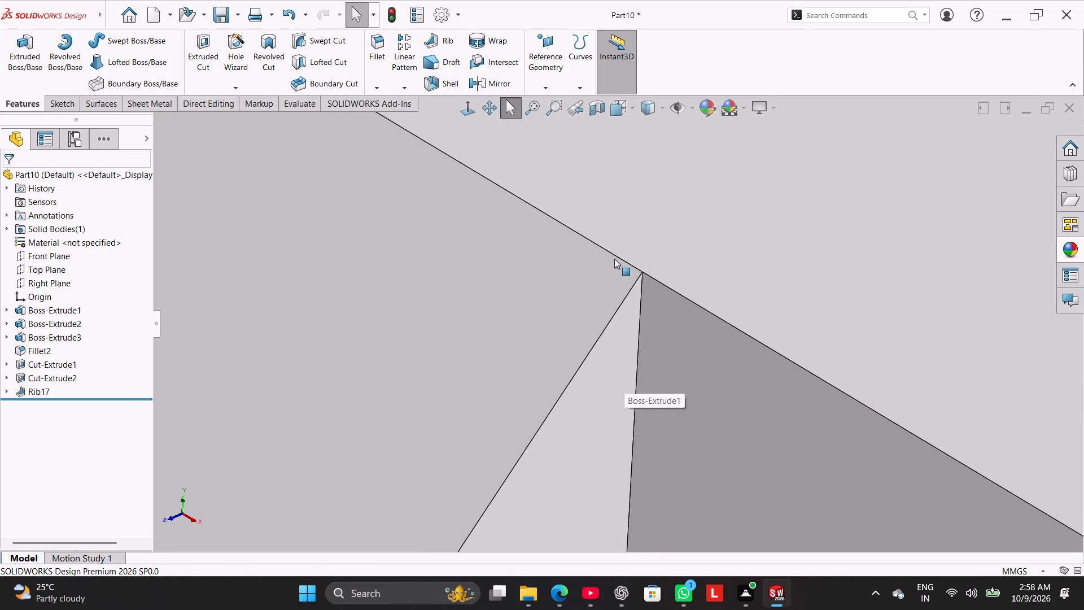
{"action": "scroll", "coordinate": [623, 276], "scroll_direction": "up", "scroll_amount": 20}
{"action": "scroll", "coordinate": [623, 276], "scroll_direction": "up", "scroll_amount": 5}
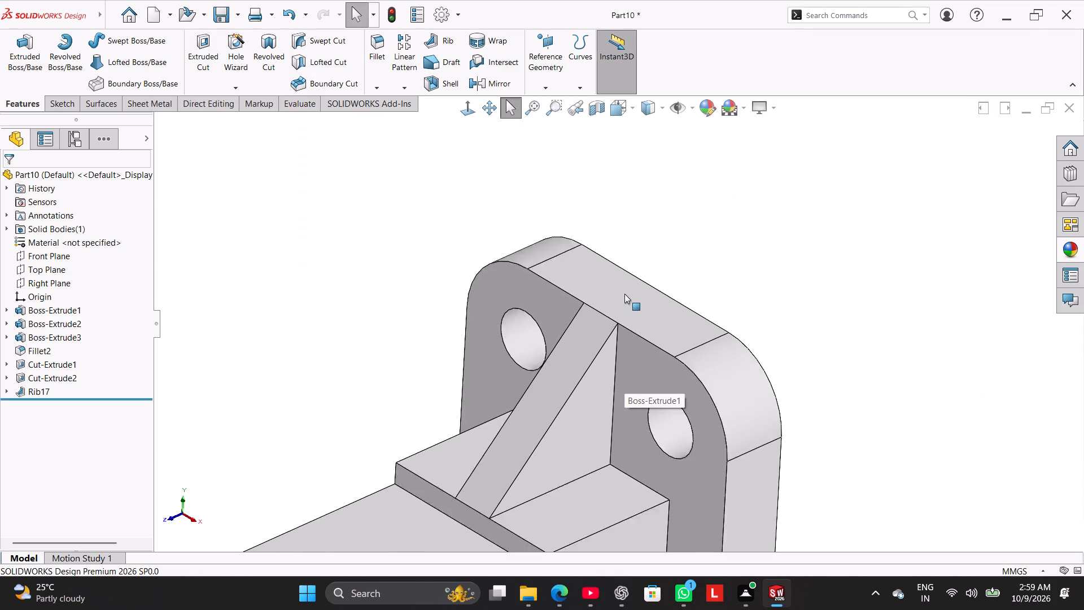
{"action": "scroll", "coordinate": [624, 294], "scroll_direction": "up", "scroll_amount": 3}
{"action": "right_click_drag", "start_coordinate": [444, 331], "coordinate": [637, 211]}
{"action": "left_click", "coordinate": [419, 307]}
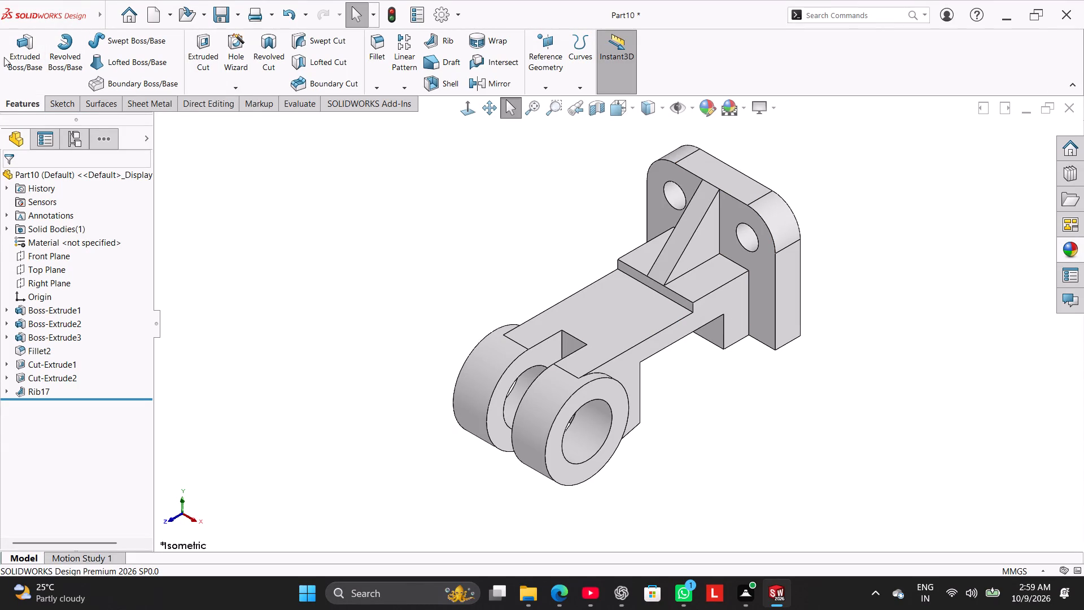
Start a new sketch on the Right Plane.
{"action": "left_click", "coordinate": [74, 101]}
{"action": "left_click", "coordinate": [49, 56]}
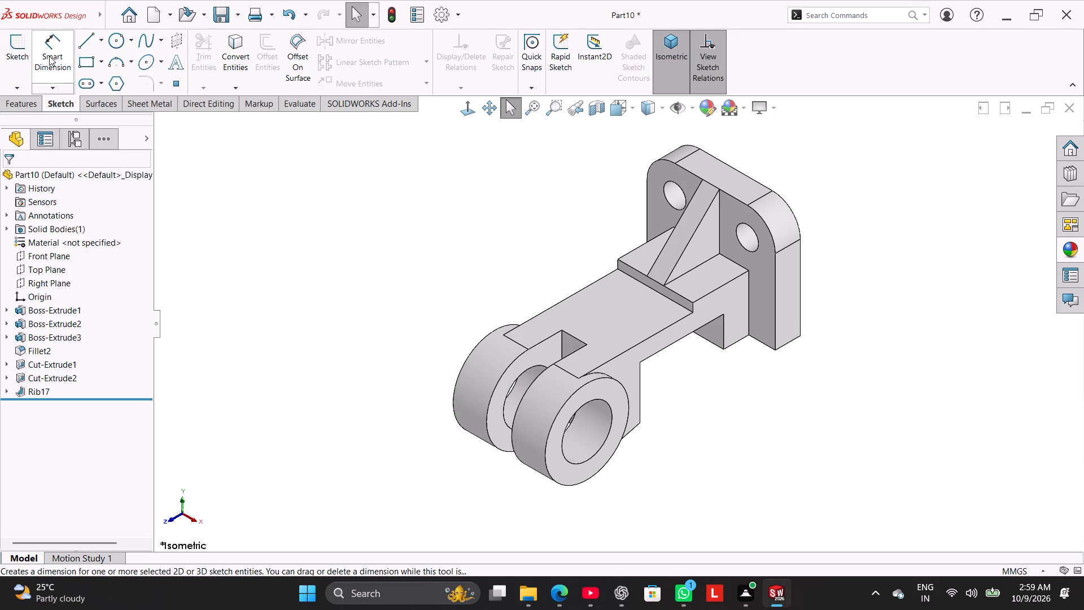
{"action": "scroll", "coordinate": [816, 206], "scroll_direction": "down", "scroll_amount": 4}
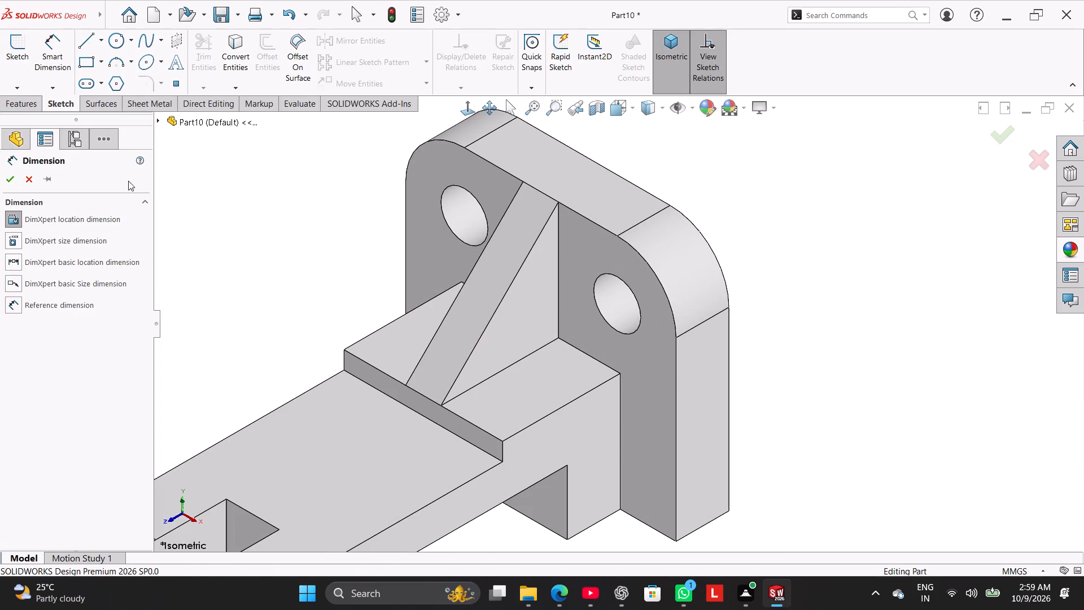
{"action": "left_click", "coordinate": [22, 64]}
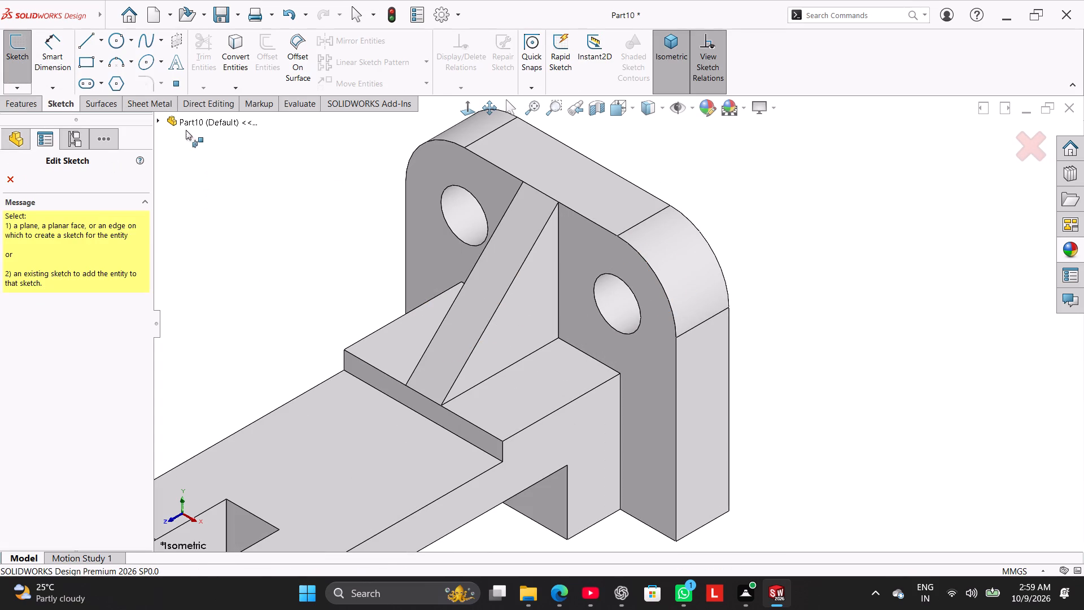
{"action": "left_click", "coordinate": [158, 120]}
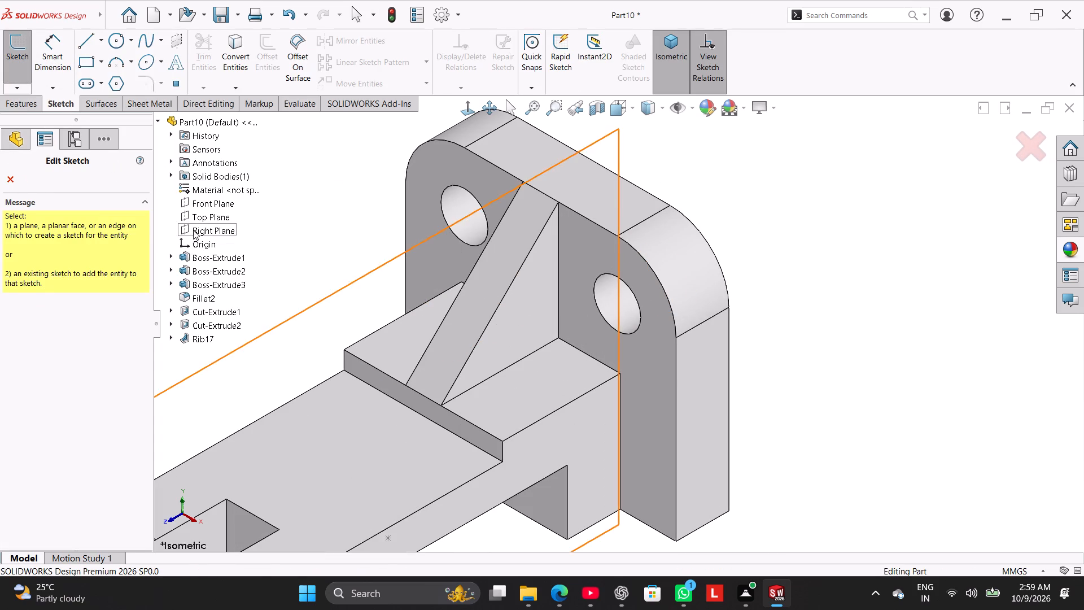
{"action": "left_click", "coordinate": [193, 230]}
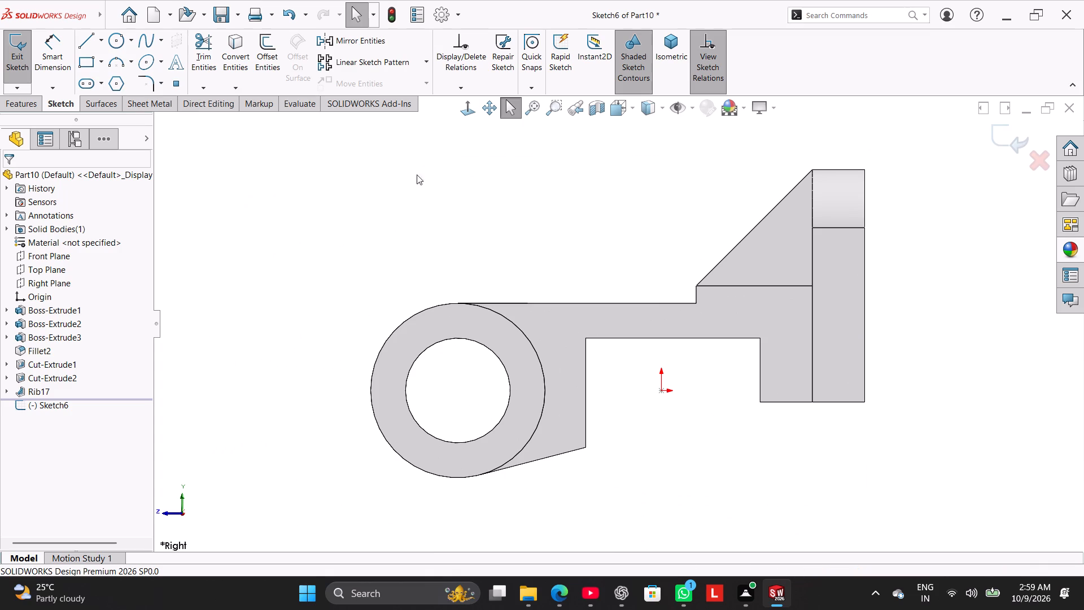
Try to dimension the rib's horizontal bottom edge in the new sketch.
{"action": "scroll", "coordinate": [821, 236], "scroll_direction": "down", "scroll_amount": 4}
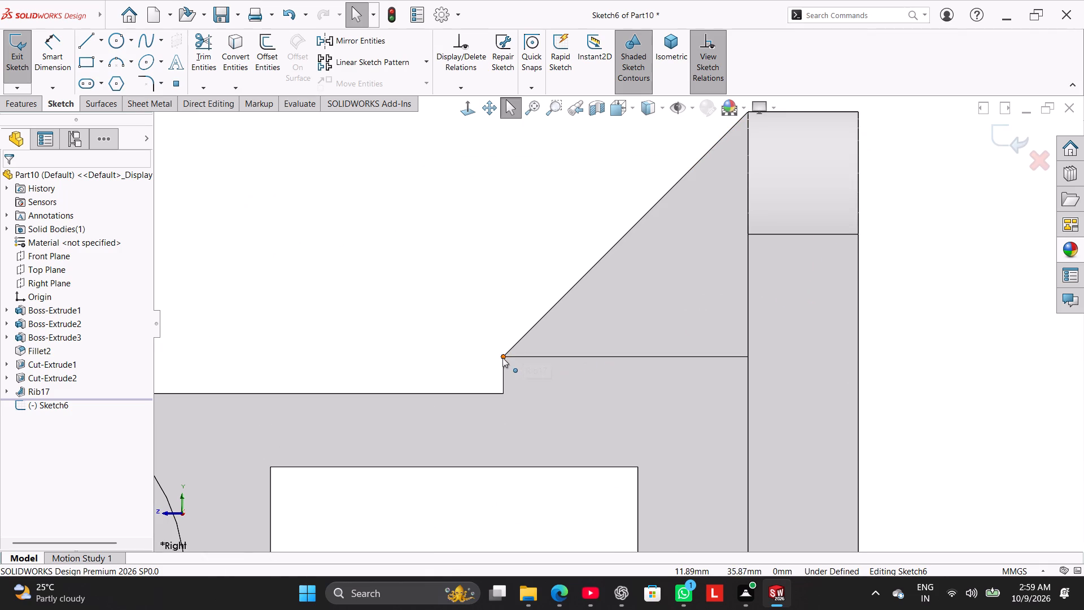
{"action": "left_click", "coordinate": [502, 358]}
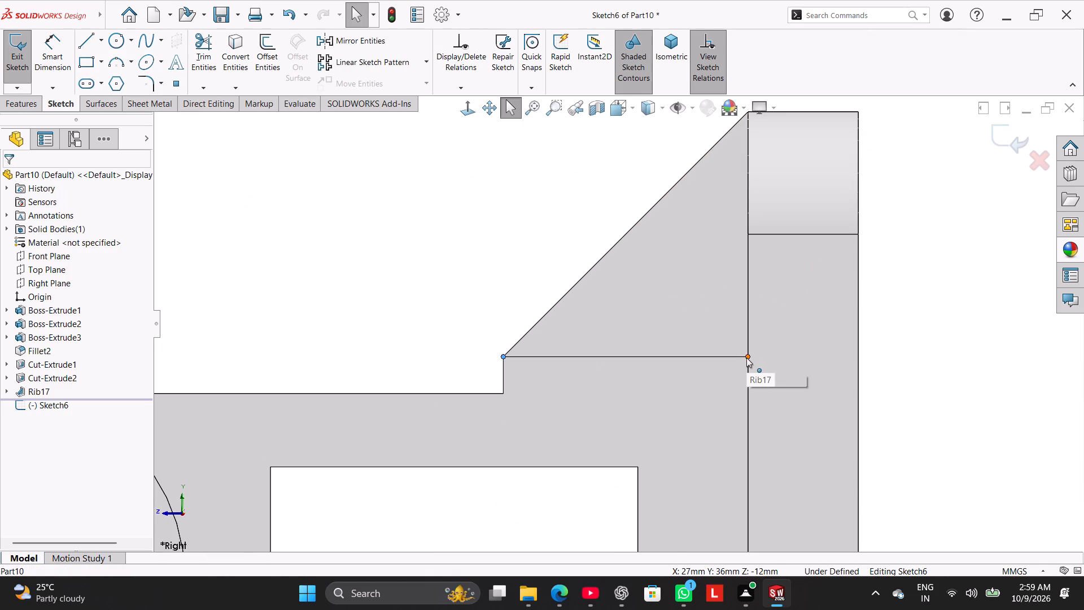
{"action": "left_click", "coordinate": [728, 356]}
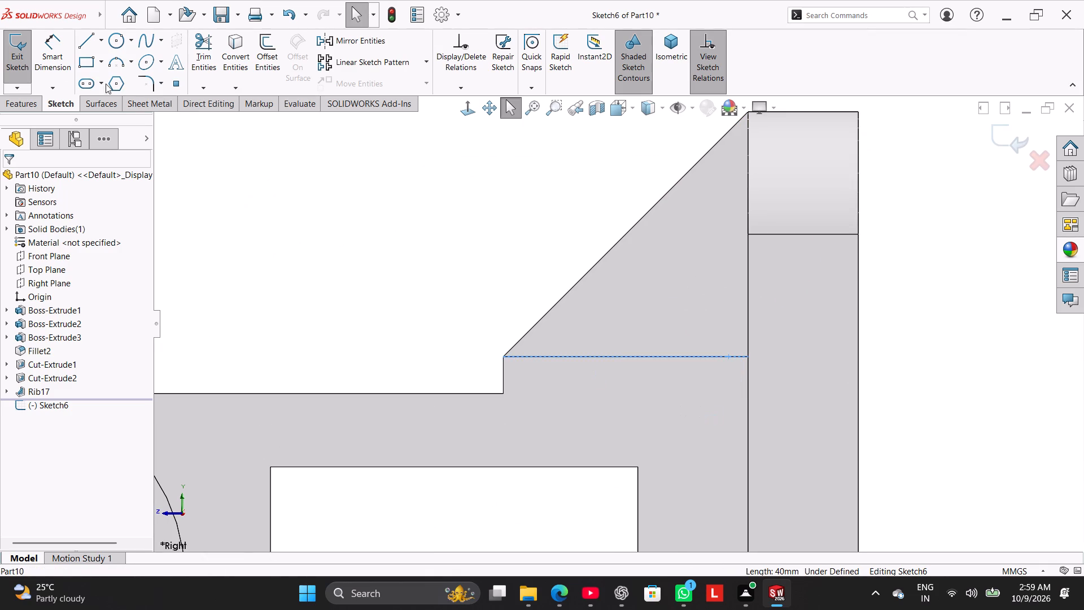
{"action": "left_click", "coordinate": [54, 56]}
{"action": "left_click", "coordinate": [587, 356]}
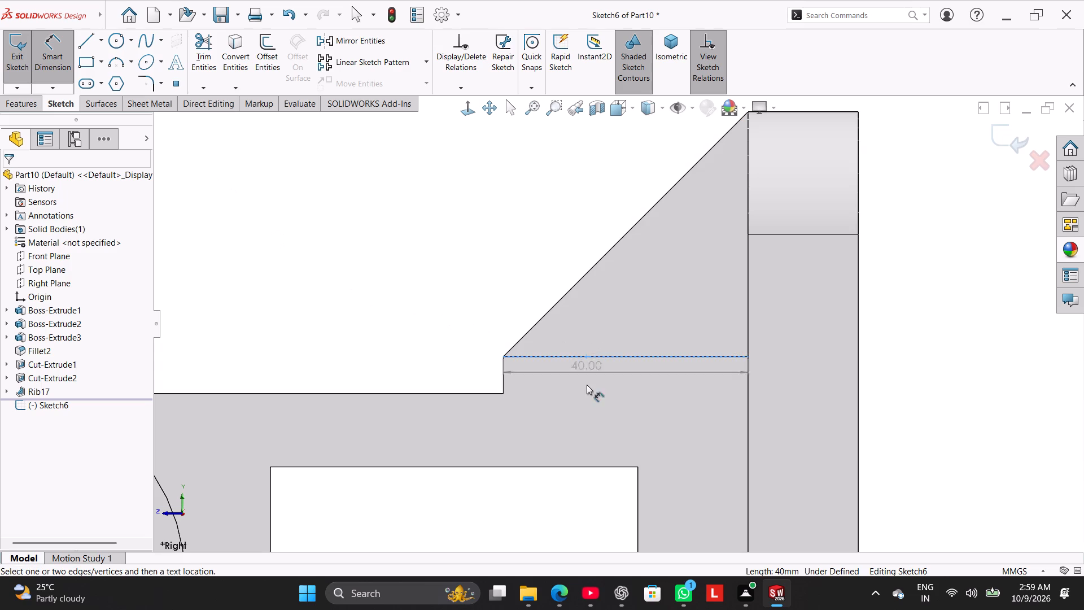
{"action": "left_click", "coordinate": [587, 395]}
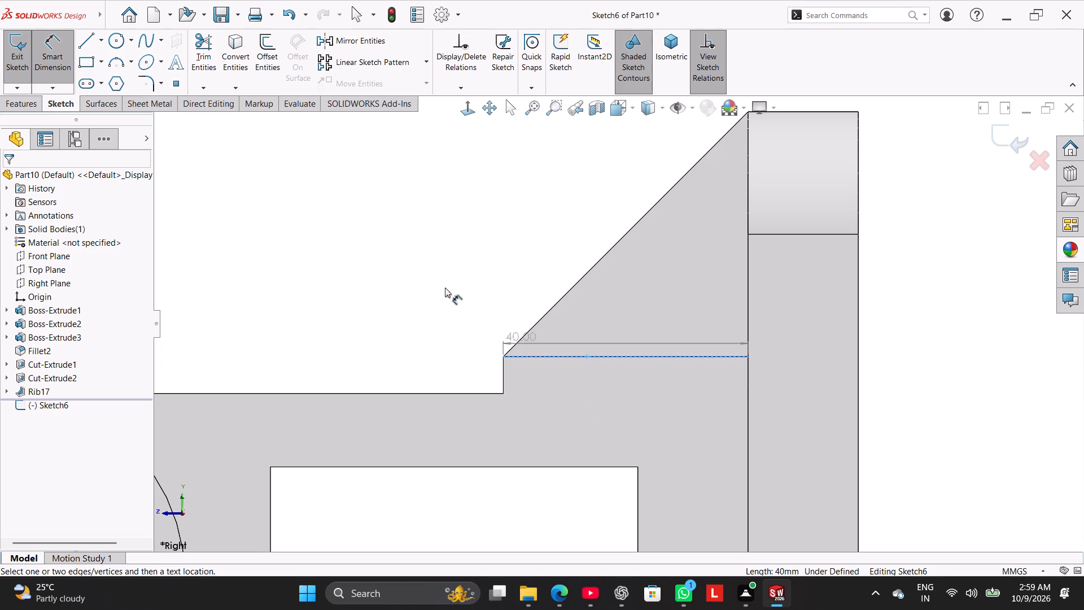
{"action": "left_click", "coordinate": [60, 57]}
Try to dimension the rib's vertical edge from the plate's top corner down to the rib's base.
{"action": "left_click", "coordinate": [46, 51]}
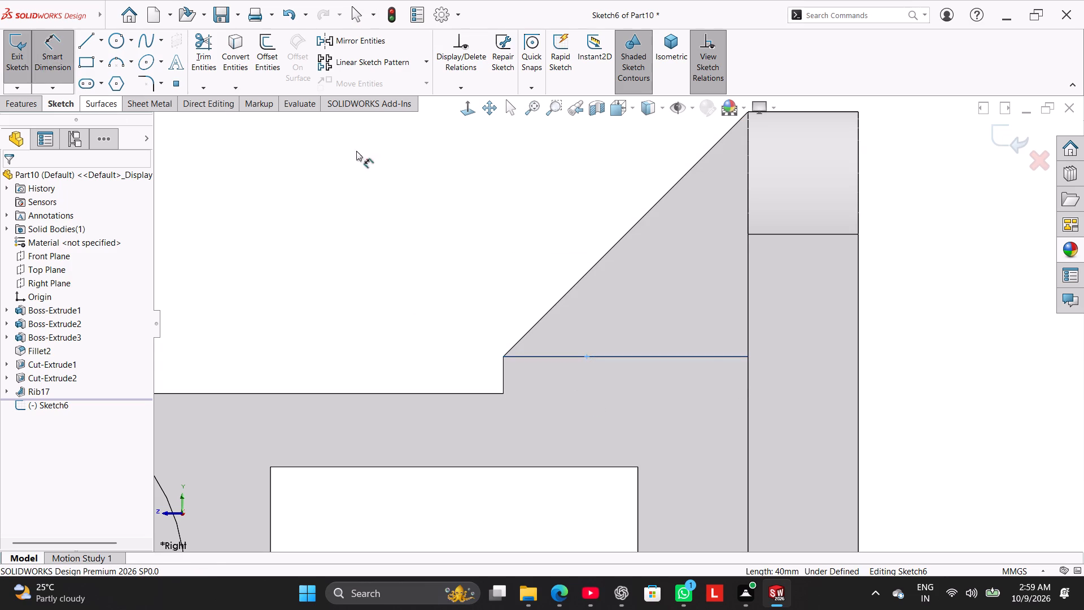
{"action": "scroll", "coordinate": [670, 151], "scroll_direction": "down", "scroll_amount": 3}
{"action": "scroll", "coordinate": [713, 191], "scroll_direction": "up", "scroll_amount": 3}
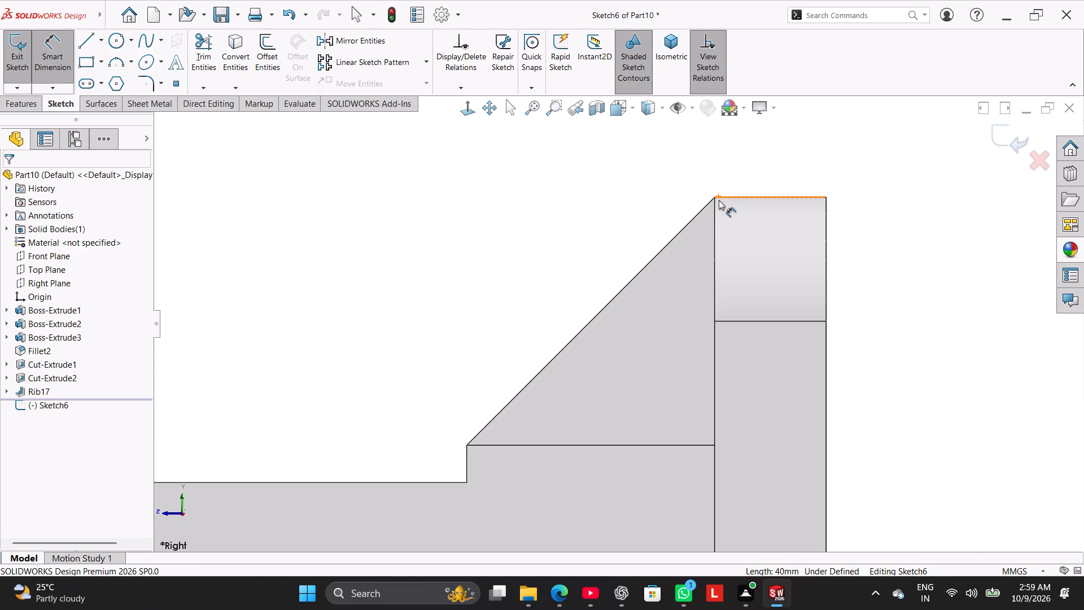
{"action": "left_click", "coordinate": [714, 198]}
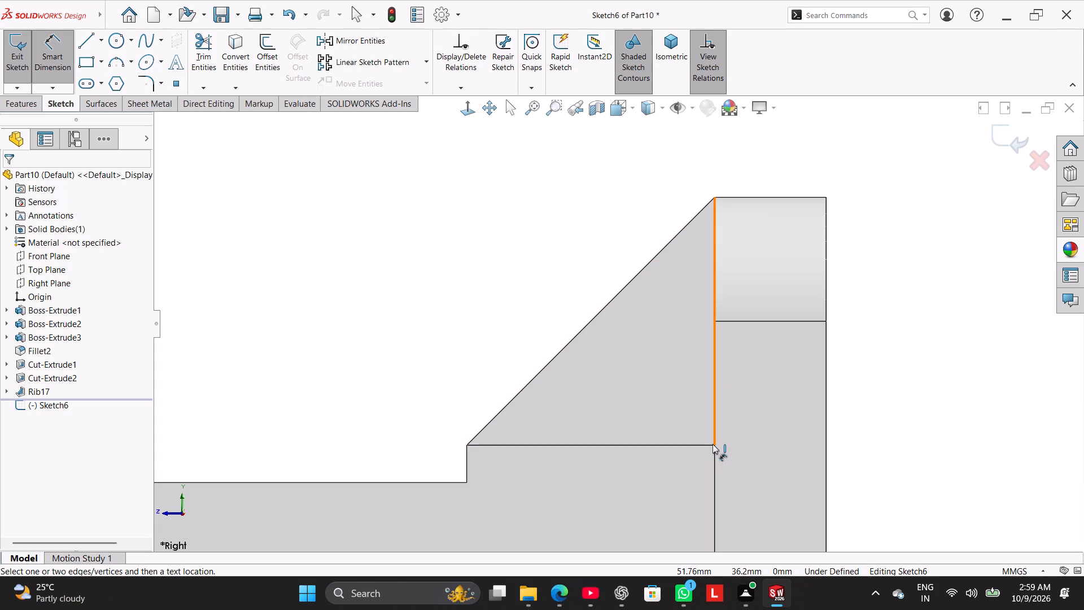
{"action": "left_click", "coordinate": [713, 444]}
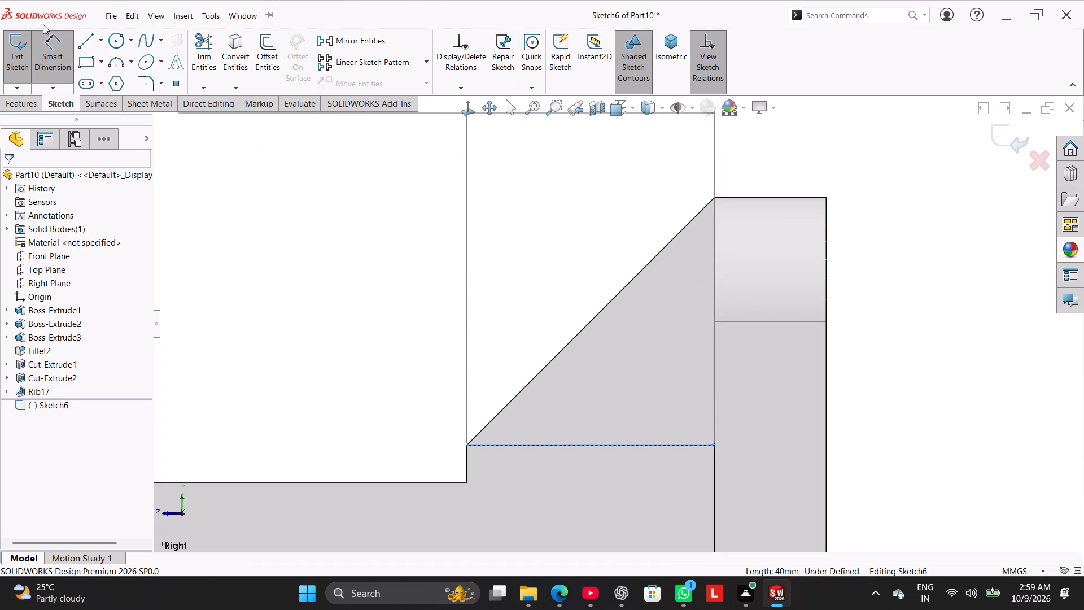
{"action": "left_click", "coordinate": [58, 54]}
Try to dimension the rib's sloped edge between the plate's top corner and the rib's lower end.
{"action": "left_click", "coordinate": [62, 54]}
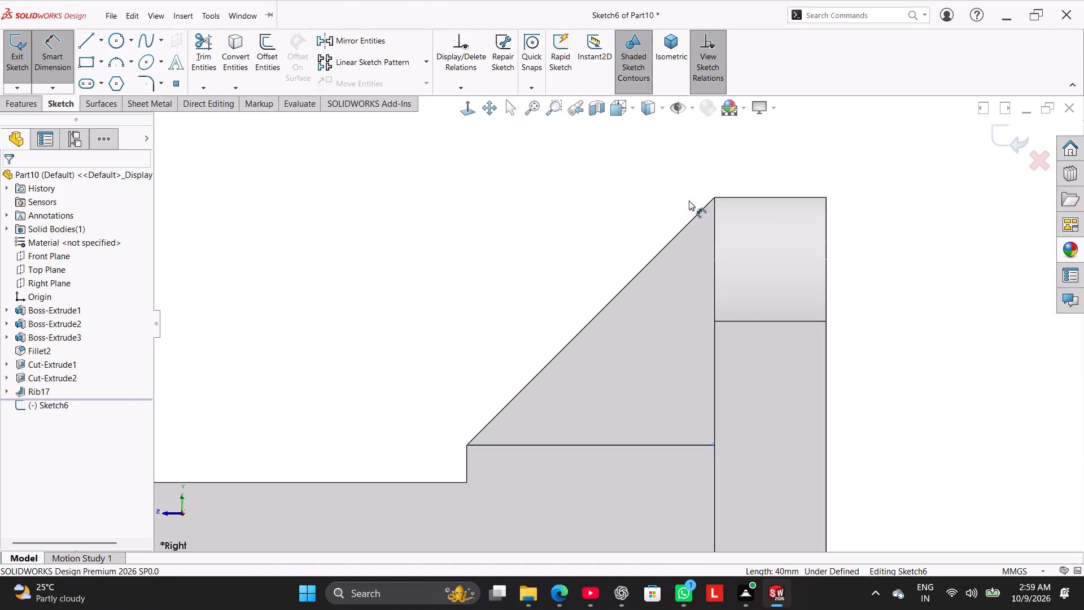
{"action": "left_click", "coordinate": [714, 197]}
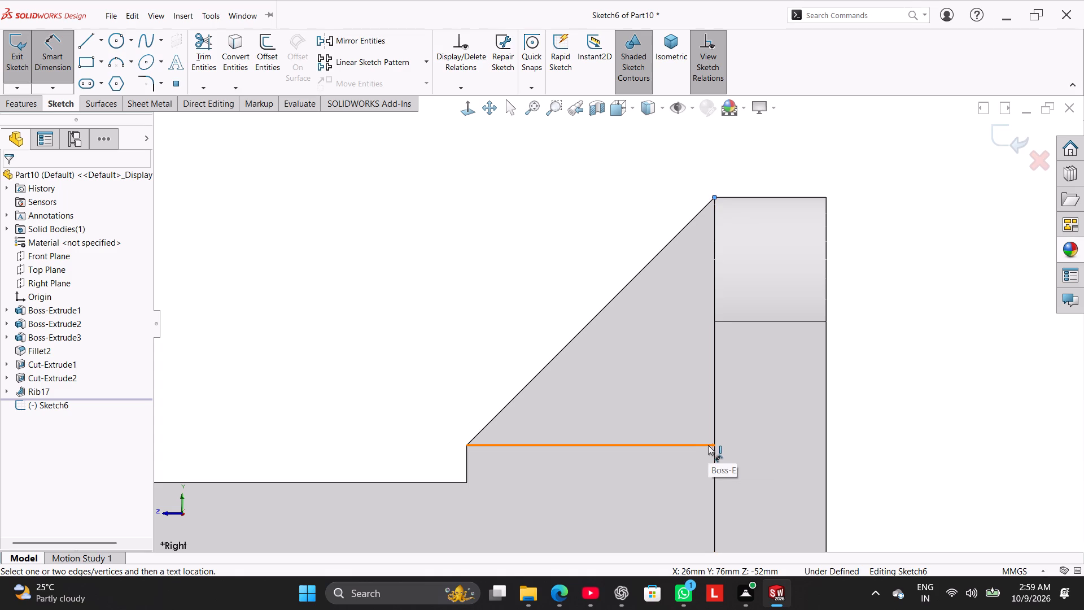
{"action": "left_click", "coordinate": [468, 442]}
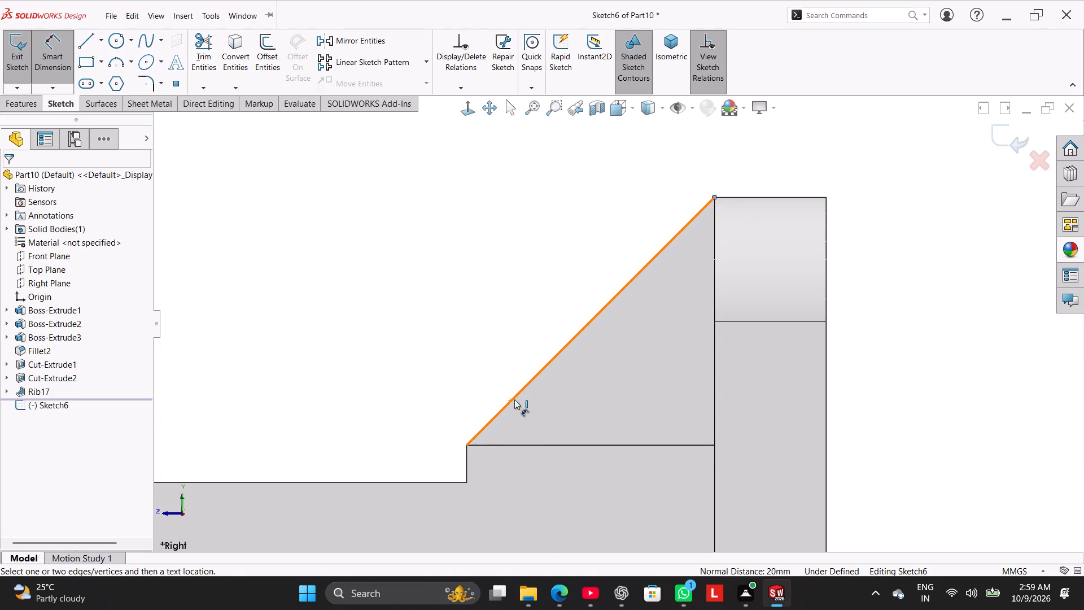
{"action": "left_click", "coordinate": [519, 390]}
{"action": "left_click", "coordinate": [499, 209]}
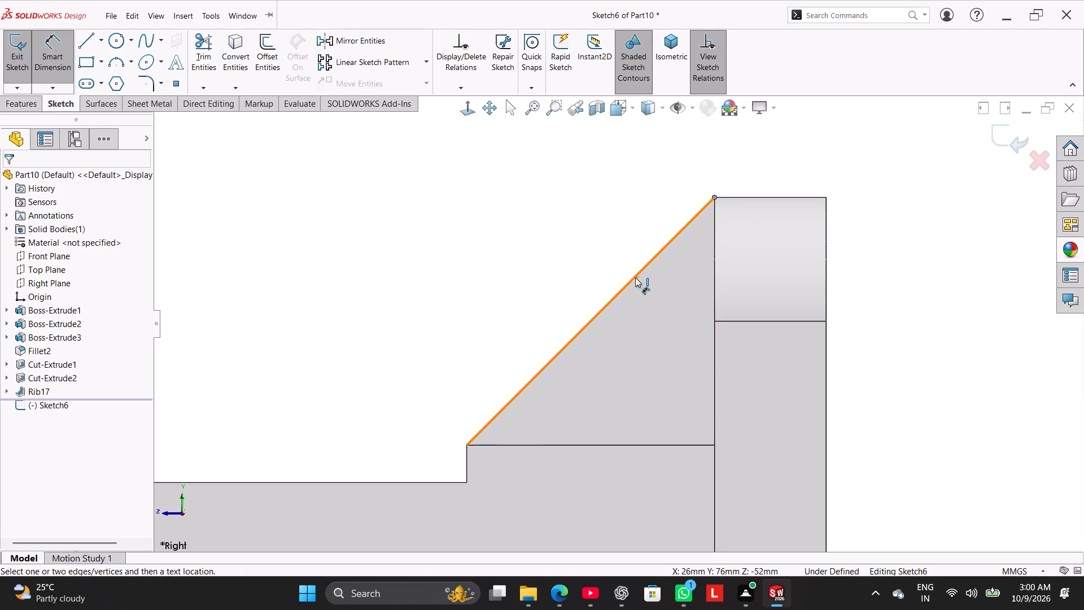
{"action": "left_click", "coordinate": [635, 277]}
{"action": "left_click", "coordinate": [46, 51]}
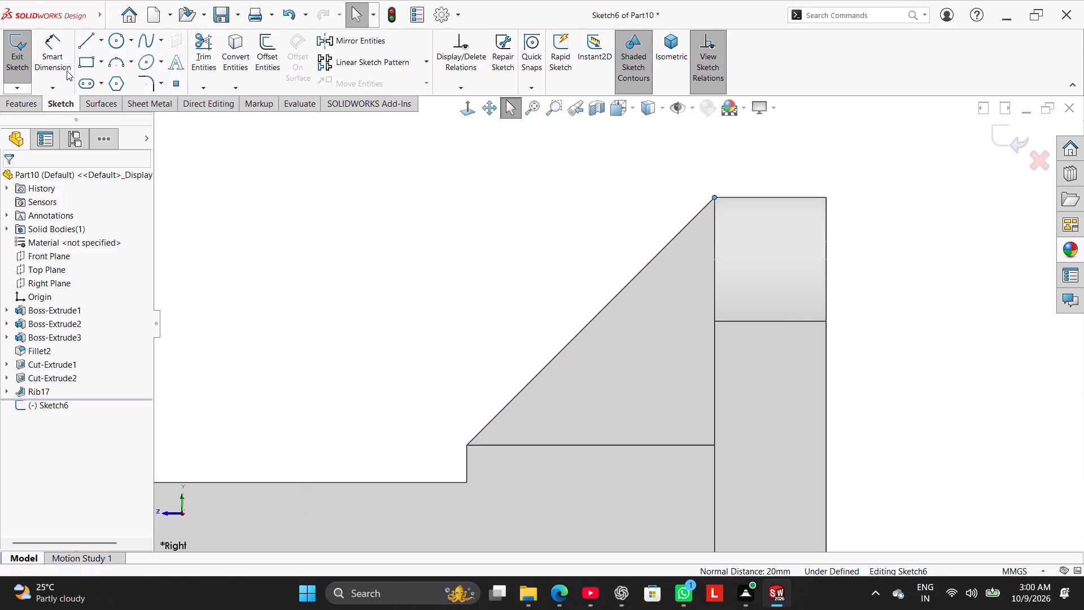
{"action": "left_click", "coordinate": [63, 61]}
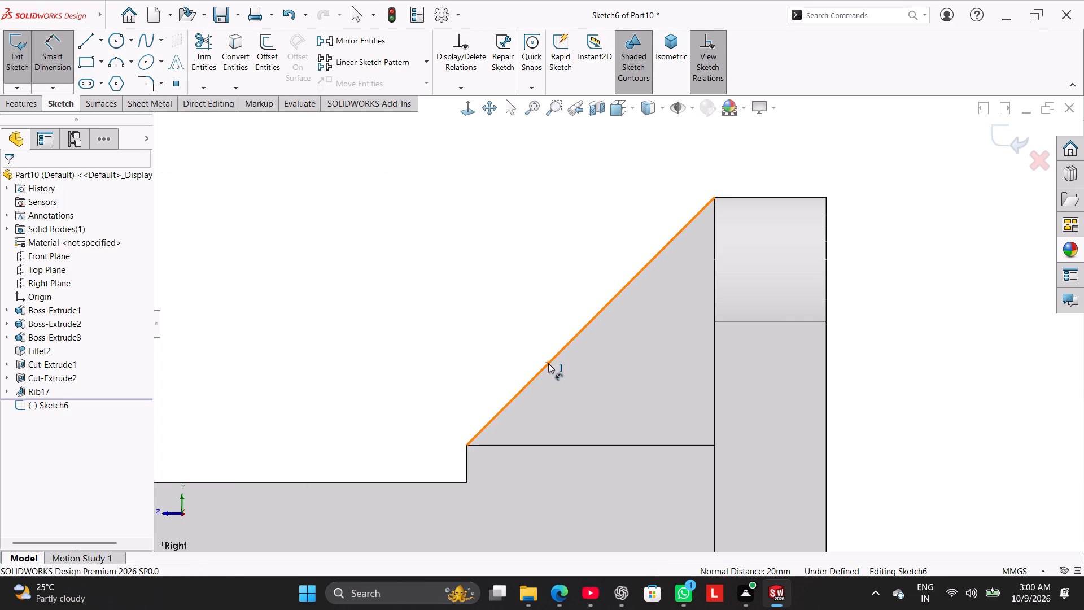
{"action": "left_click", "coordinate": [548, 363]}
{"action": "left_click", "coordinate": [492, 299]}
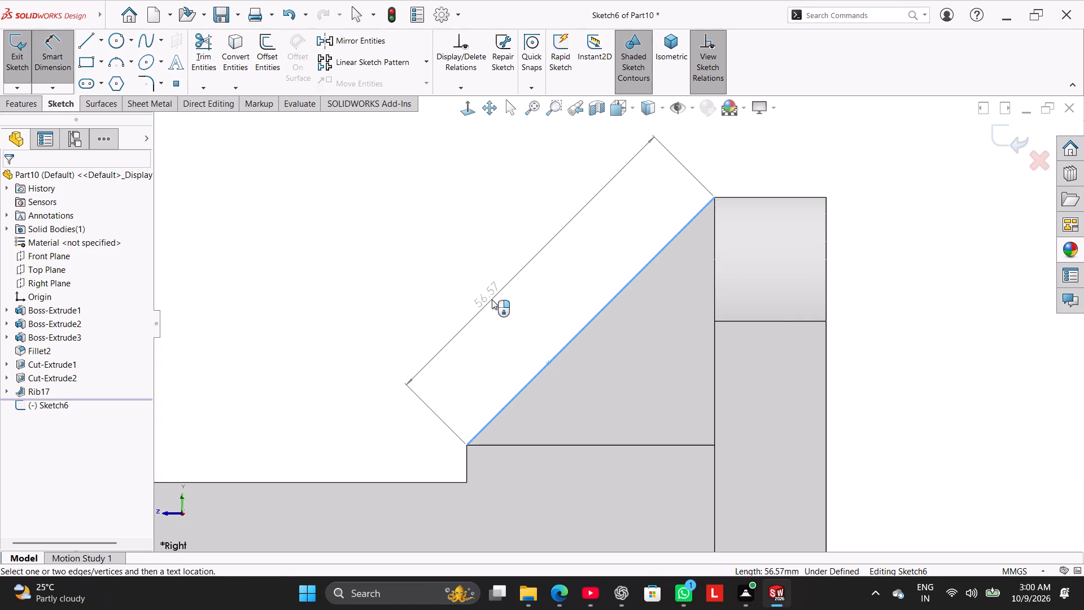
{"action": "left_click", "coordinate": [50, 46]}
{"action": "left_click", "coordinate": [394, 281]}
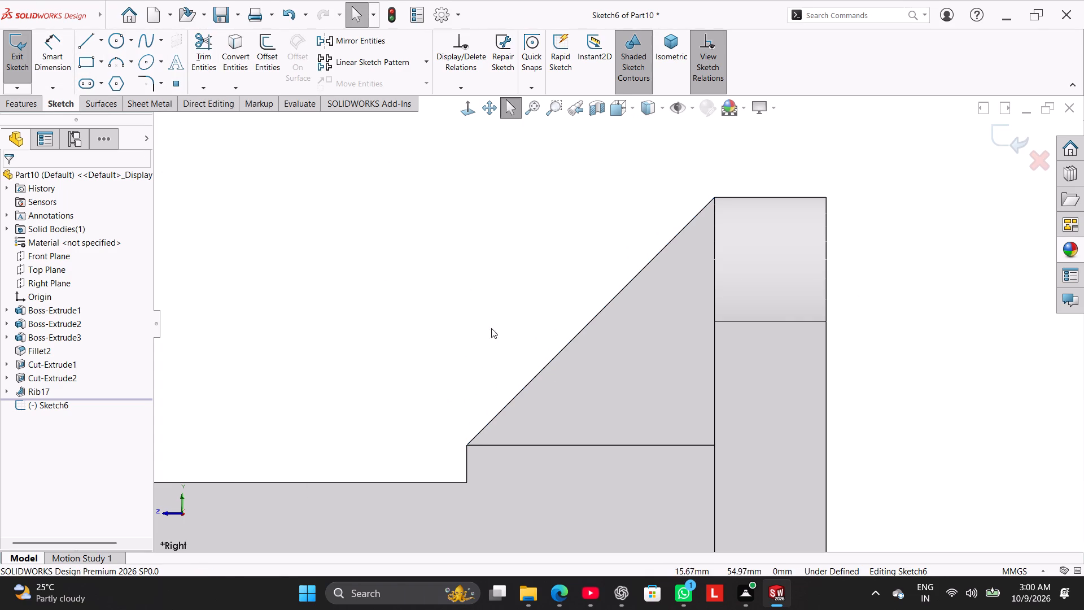
Examine where the rib's upper tip meets the mounting plate, then leave the empty sketch and return to the isometric view.
{"action": "scroll", "coordinate": [497, 322], "scroll_direction": "up", "scroll_amount": 2}
{"action": "middle_click_drag", "start_coordinate": [620, 229], "coordinate": [641, 310]}
{"action": "scroll", "coordinate": [641, 308], "scroll_direction": "down", "scroll_amount": 1}
{"action": "scroll", "coordinate": [666, 113], "scroll_direction": "down", "scroll_amount": 8}
{"action": "scroll", "coordinate": [628, 290], "scroll_direction": "down", "scroll_amount": 4}
{"action": "scroll", "coordinate": [662, 324], "scroll_direction": "down", "scroll_amount": 15}
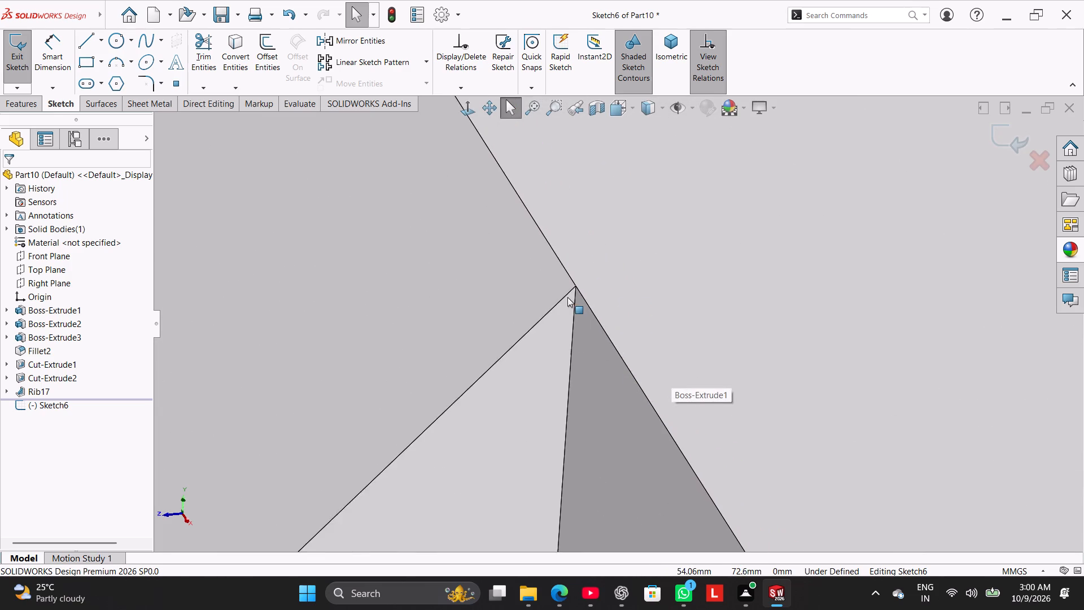
{"action": "scroll", "coordinate": [567, 297], "scroll_direction": "down", "scroll_amount": 3}
{"action": "scroll", "coordinate": [589, 306], "scroll_direction": "up", "scroll_amount": 20}
{"action": "scroll", "coordinate": [589, 306], "scroll_direction": "up", "scroll_amount": 2}
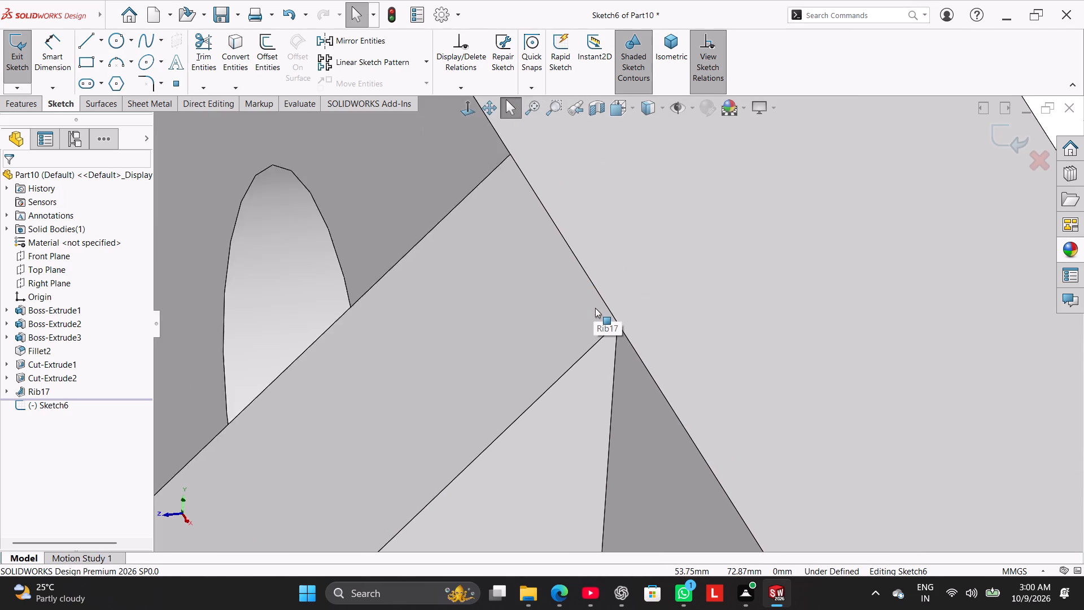
{"action": "scroll", "coordinate": [595, 308], "scroll_direction": "up", "scroll_amount": 14}
{"action": "right_click_drag", "start_coordinate": [447, 278], "coordinate": [562, 176]}
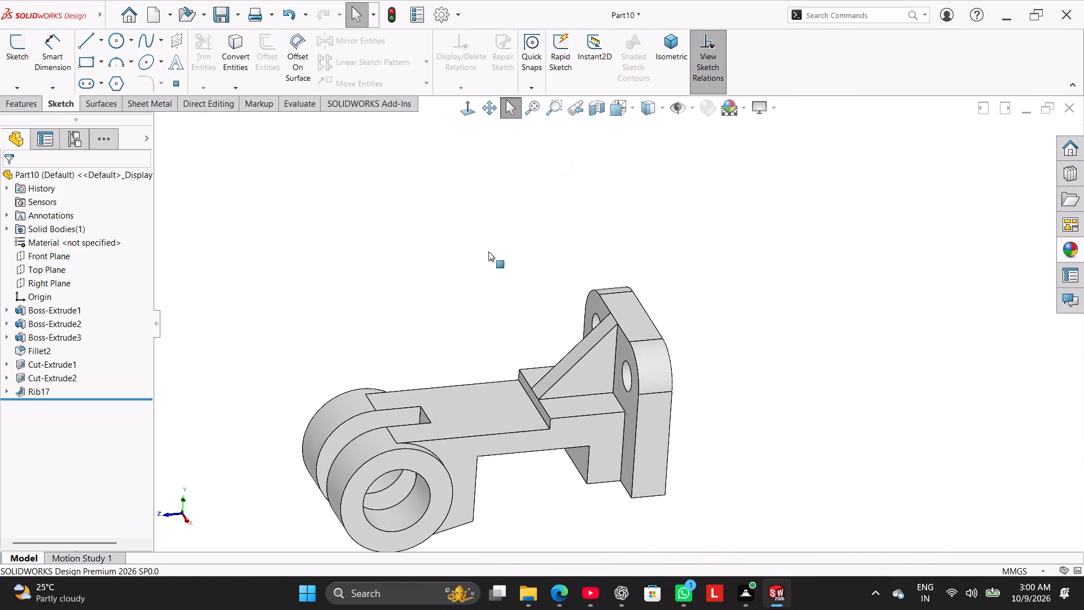
{"action": "left_click_drag", "start_coordinate": [583, 214], "coordinate": [613, 191]}
{"action": "right_click_drag", "start_coordinate": [421, 290], "coordinate": [595, 198]}
{"action": "left_click", "coordinate": [401, 279]}
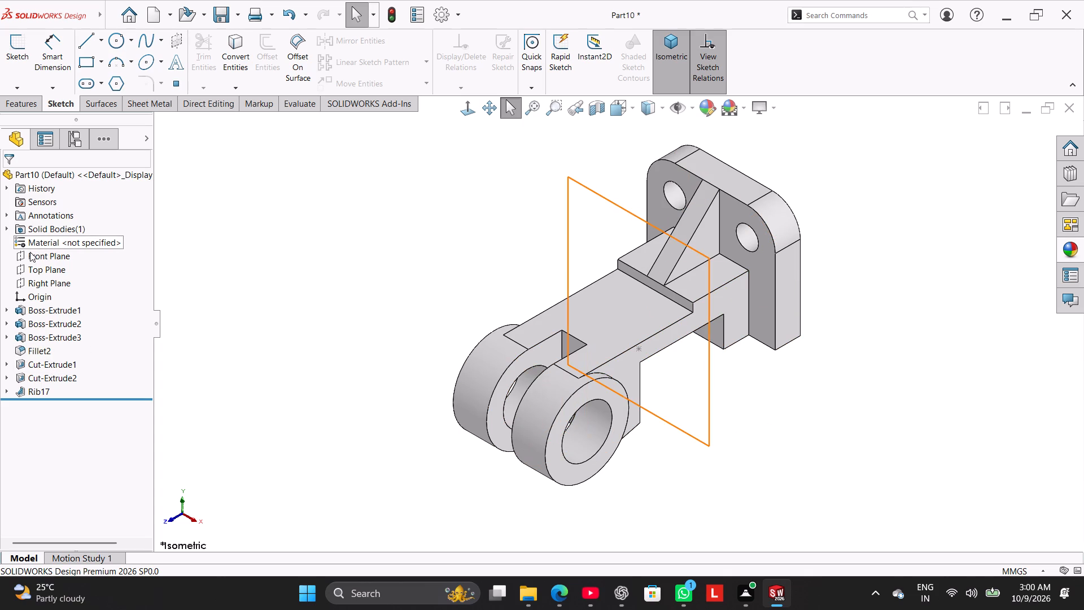
On a new Right Plane sketch, draw a sloped line about 62 mm long joining the two lower corners of the underside recess.
{"action": "left_click", "coordinate": [43, 285]}
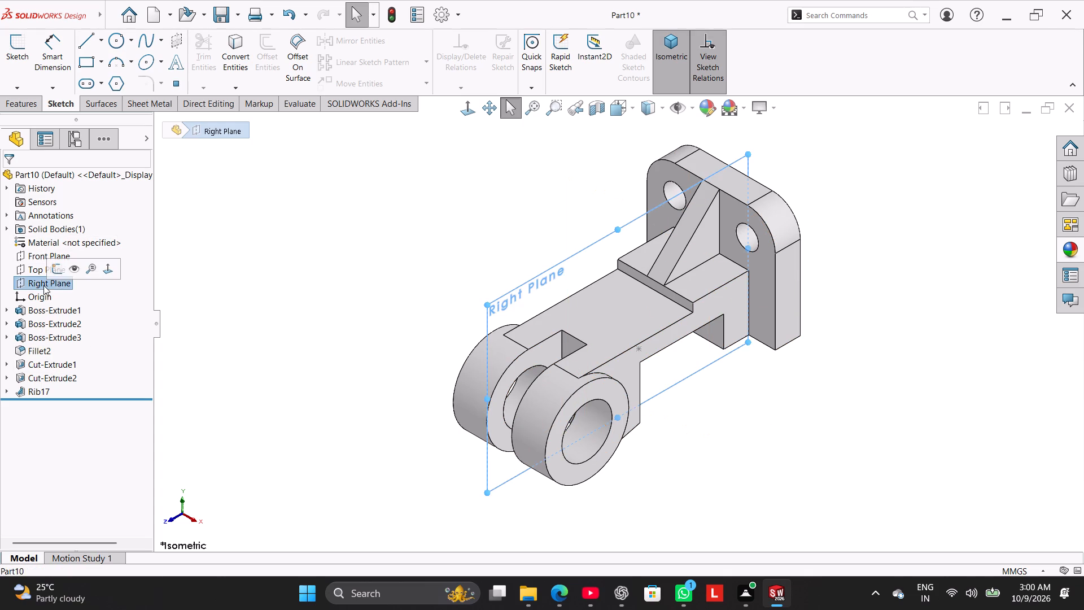
{"action": "left_click", "coordinate": [58, 269]}
{"action": "left_click", "coordinate": [199, 319]}
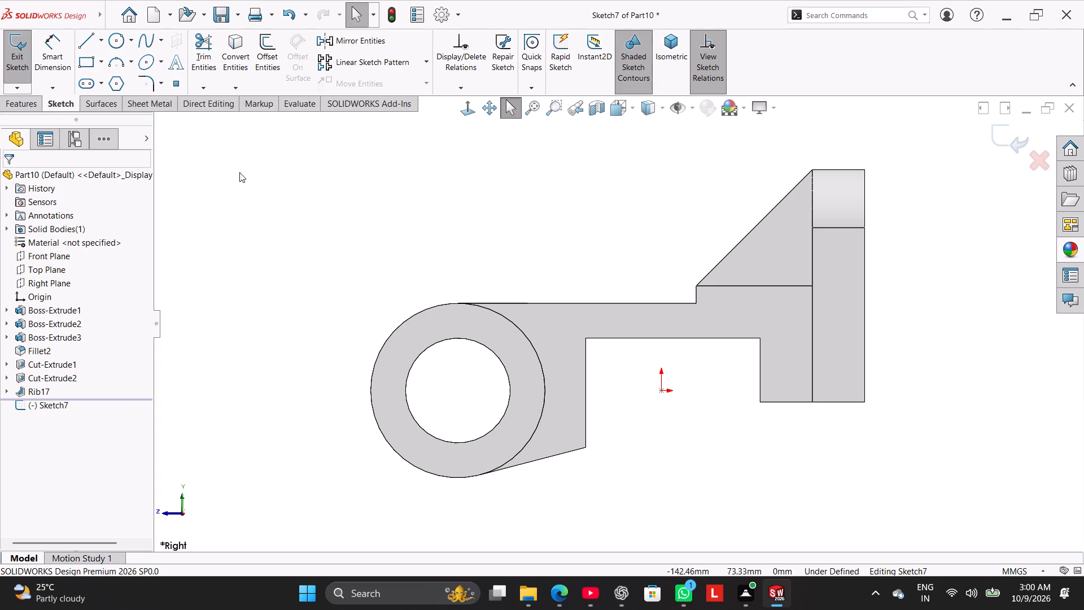
{"action": "left_click", "coordinate": [91, 39]}
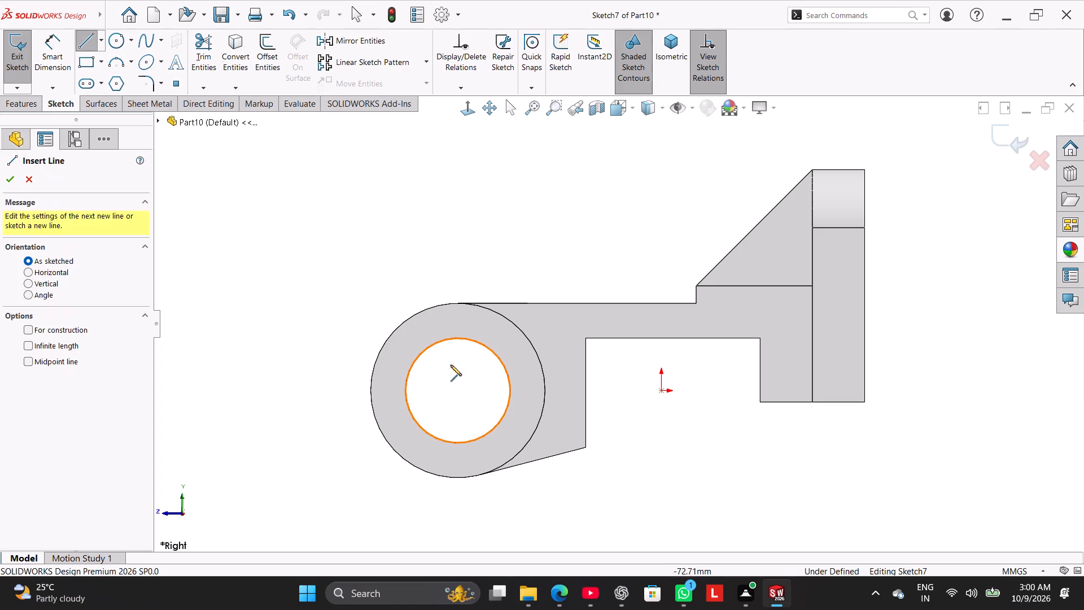
{"action": "left_click", "coordinate": [585, 447]}
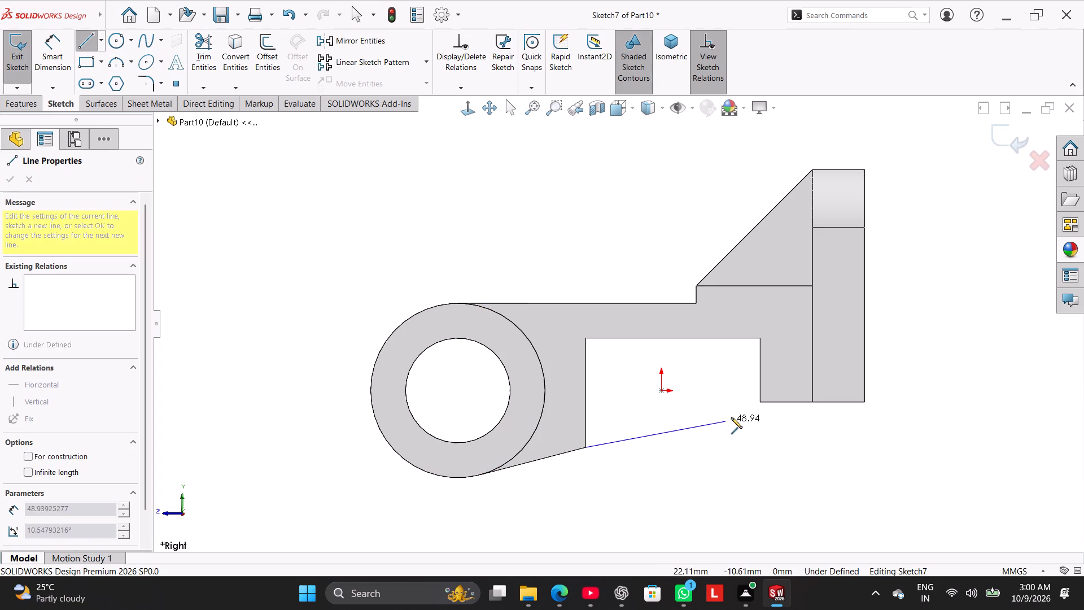
{"action": "left_click", "coordinate": [759, 403]}
{"action": "right_click", "coordinate": [729, 438]}
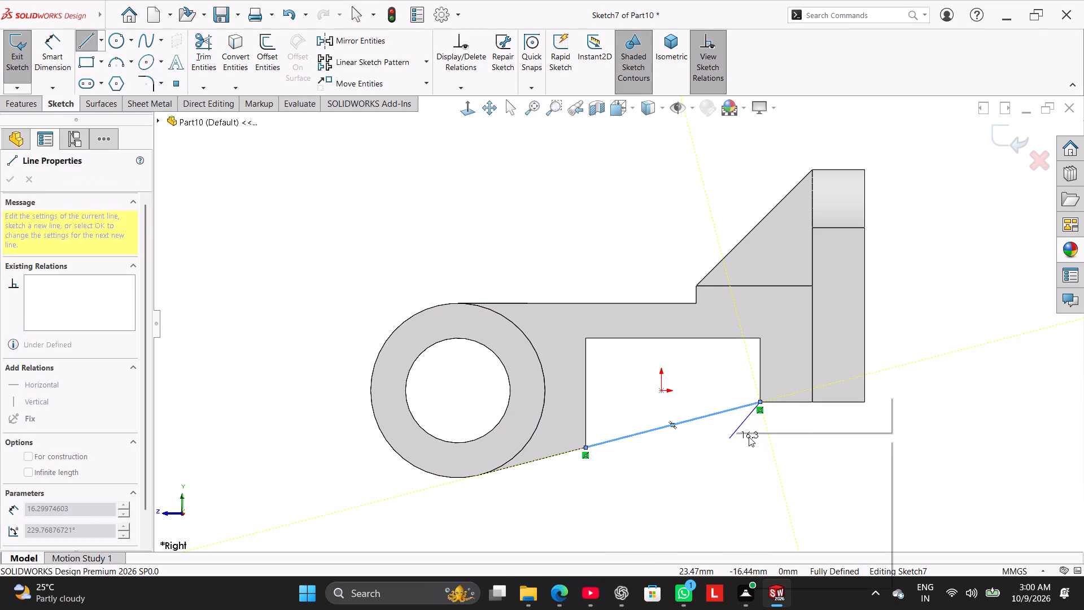
{"action": "left_click", "coordinate": [759, 447]}
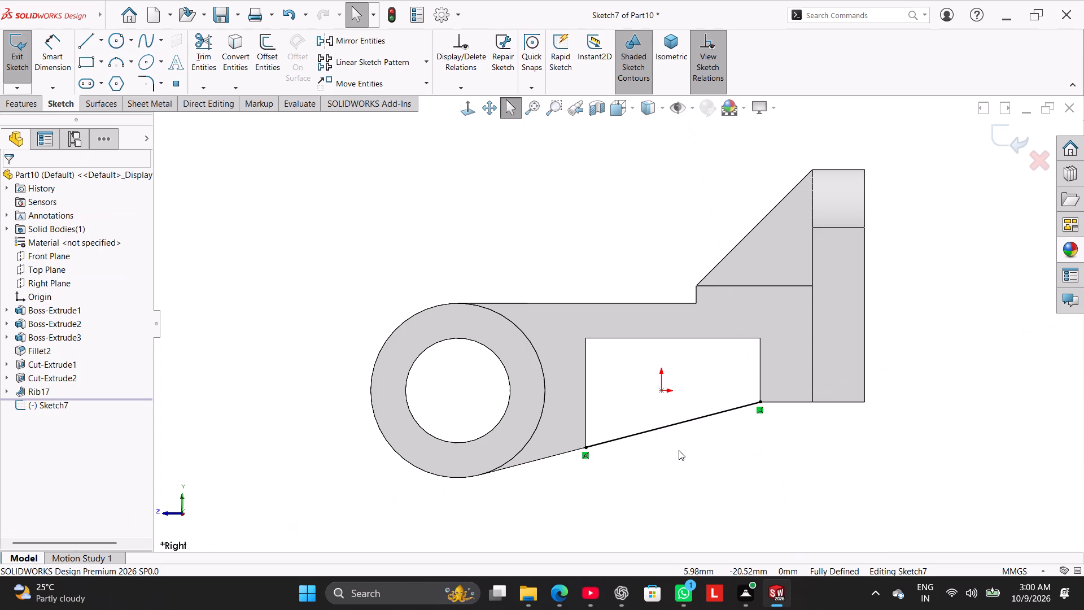
Add a relation between the new sloped line and the adjoining sloped bottom edge of the fork end.
{"action": "left_click", "coordinate": [658, 428]}
{"action": "left_click", "coordinate": [574, 450], "text": "ctrl"}
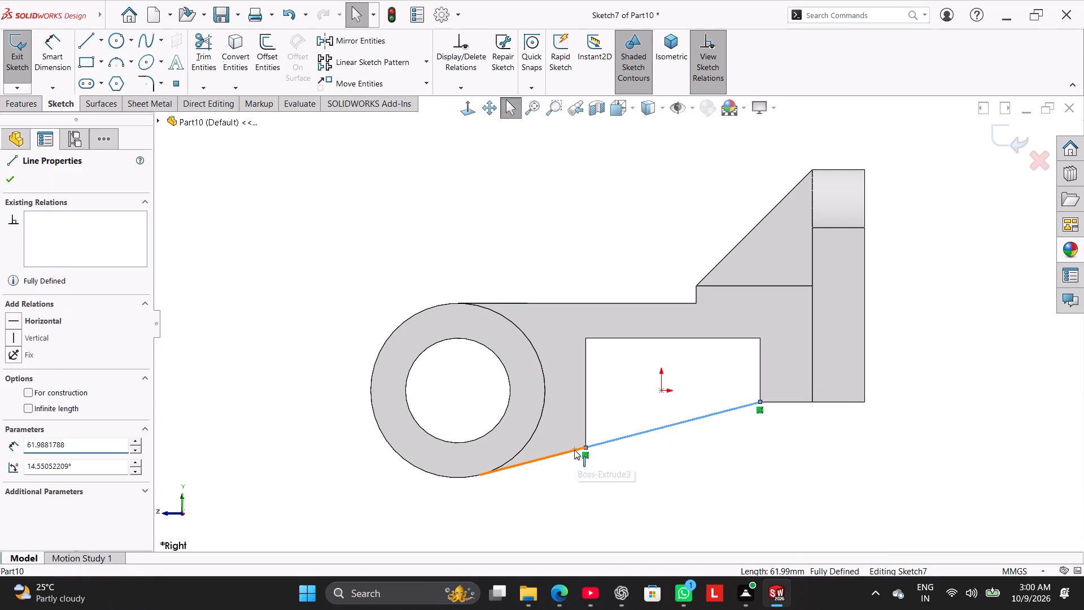
{"action": "left_click", "coordinate": [45, 379]}
{"action": "left_click", "coordinate": [260, 407]}
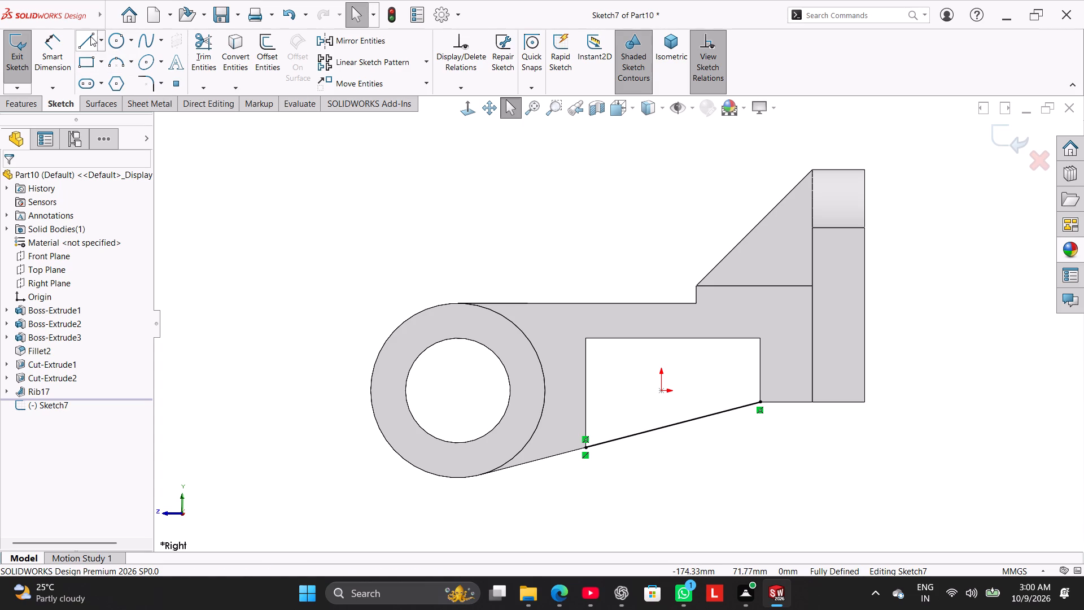
Convert the recess's two vertical edges and its horizontal top edge into sketch lines, closing the profile with the sloped line.
{"action": "left_click", "coordinate": [235, 43]}
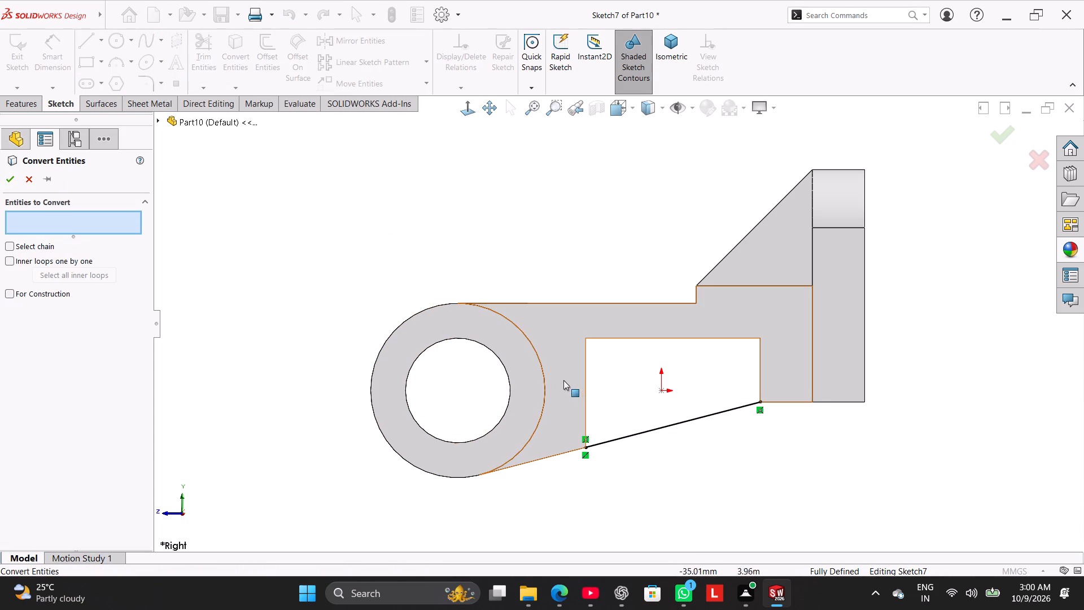
{"action": "left_click", "coordinate": [587, 394]}
{"action": "left_click", "coordinate": [625, 338]}
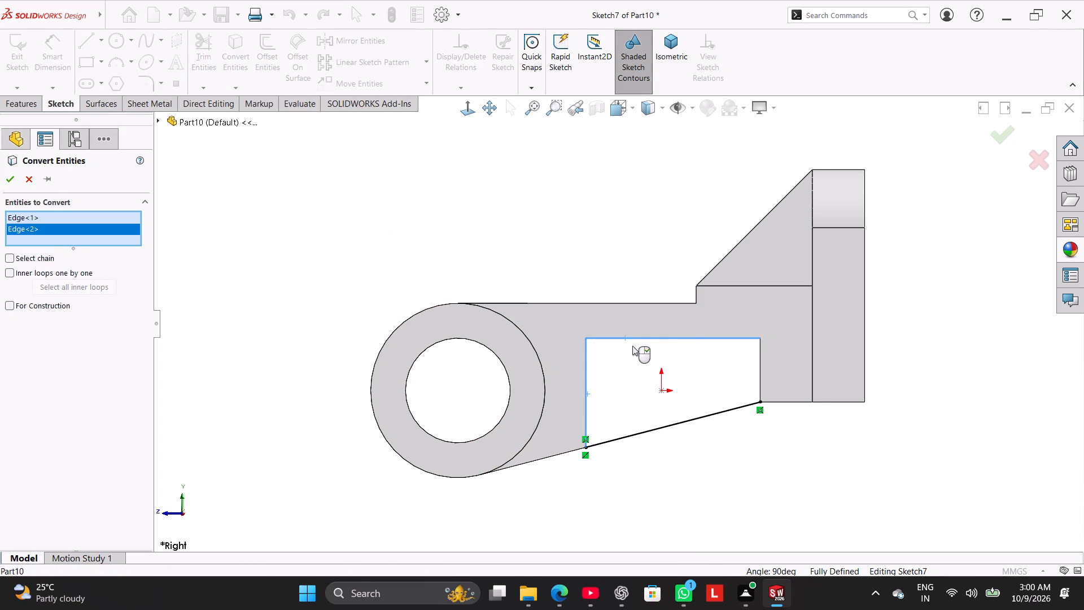
{"action": "left_click", "coordinate": [758, 377]}
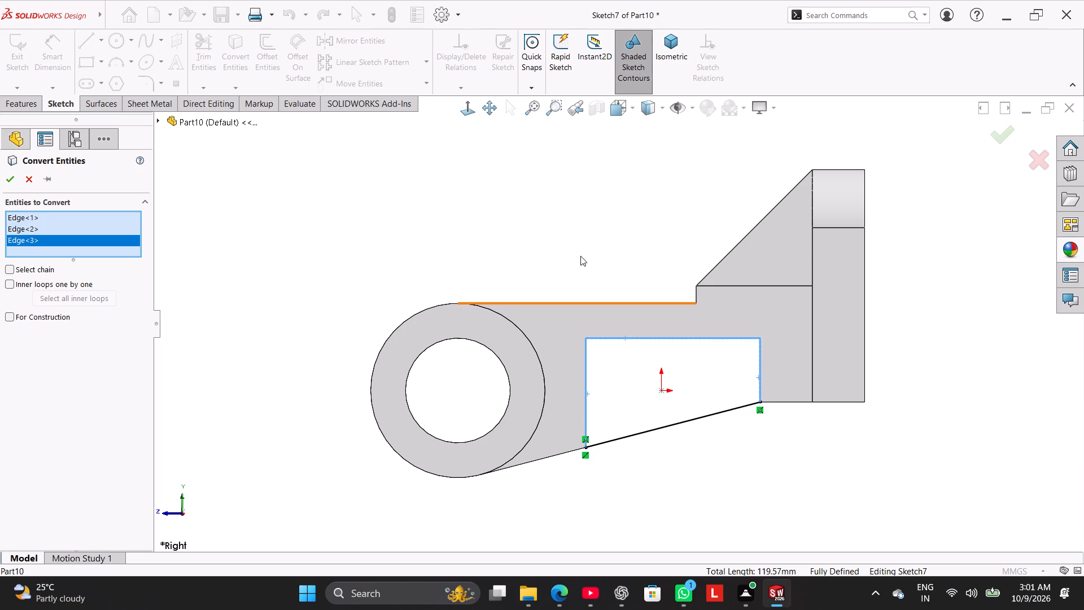
{"action": "left_click", "coordinate": [16, 180]}
{"action": "left_click", "coordinate": [263, 252]}
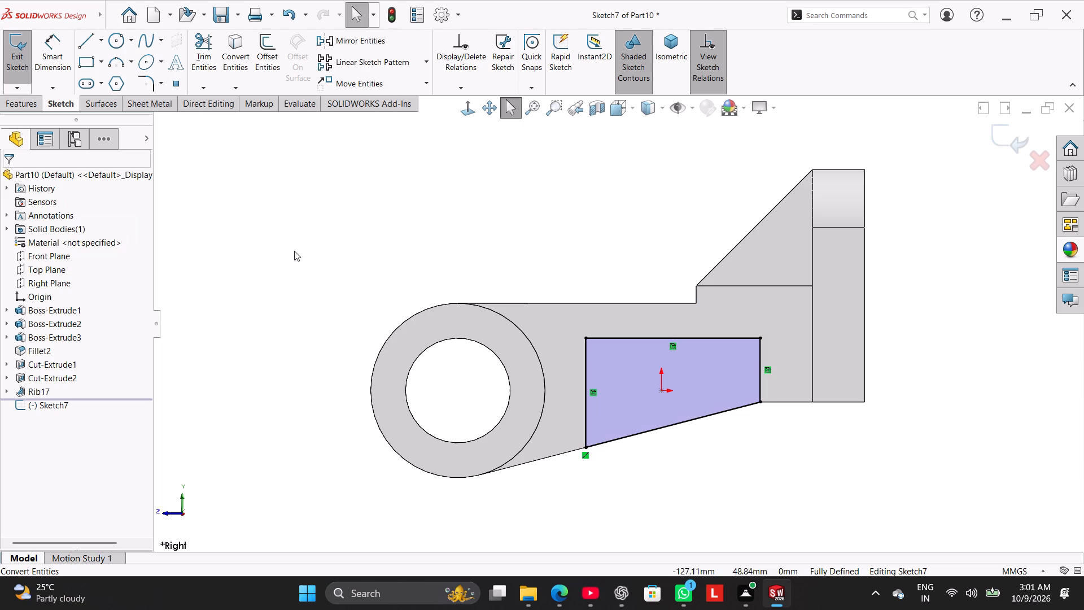
Examine the closed recess profile against the model from an angled view, then return to the view normal to the sketch.
{"action": "middle_click_drag", "start_coordinate": [341, 276], "coordinate": [371, 323]}
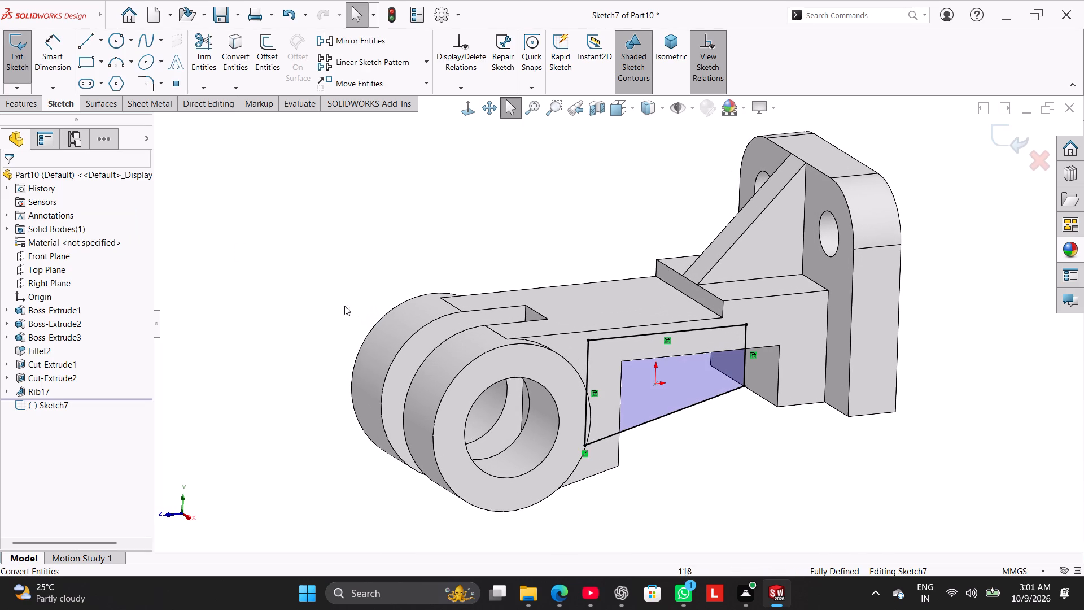
{"action": "left_click", "coordinate": [298, 277]}
{"action": "middle_click_drag", "start_coordinate": [282, 268], "coordinate": [305, 289]}
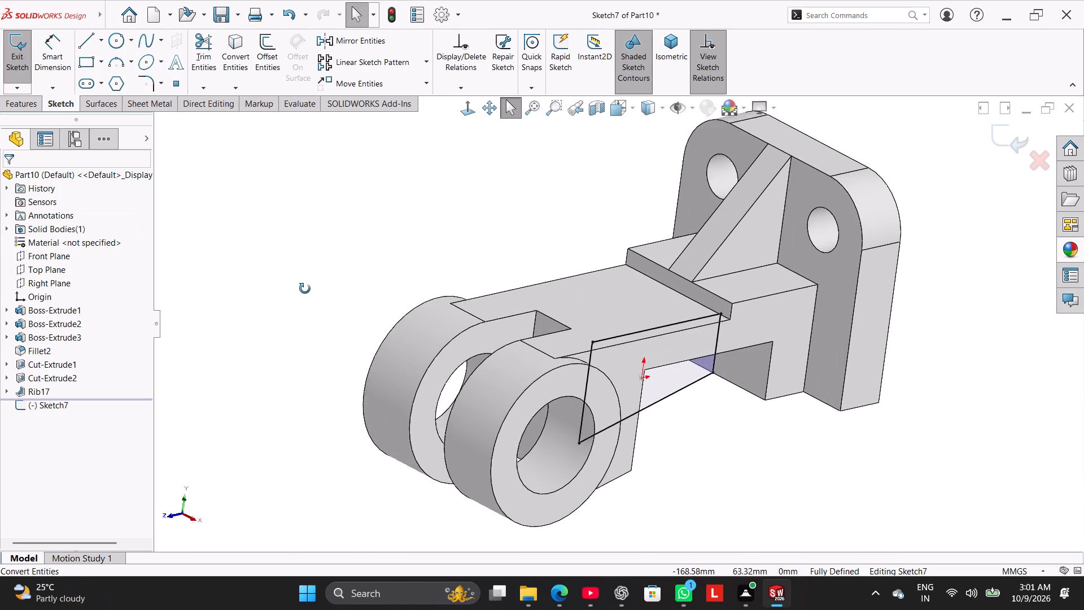
{"action": "middle_click_drag", "start_coordinate": [305, 289], "coordinate": [307, 295]}
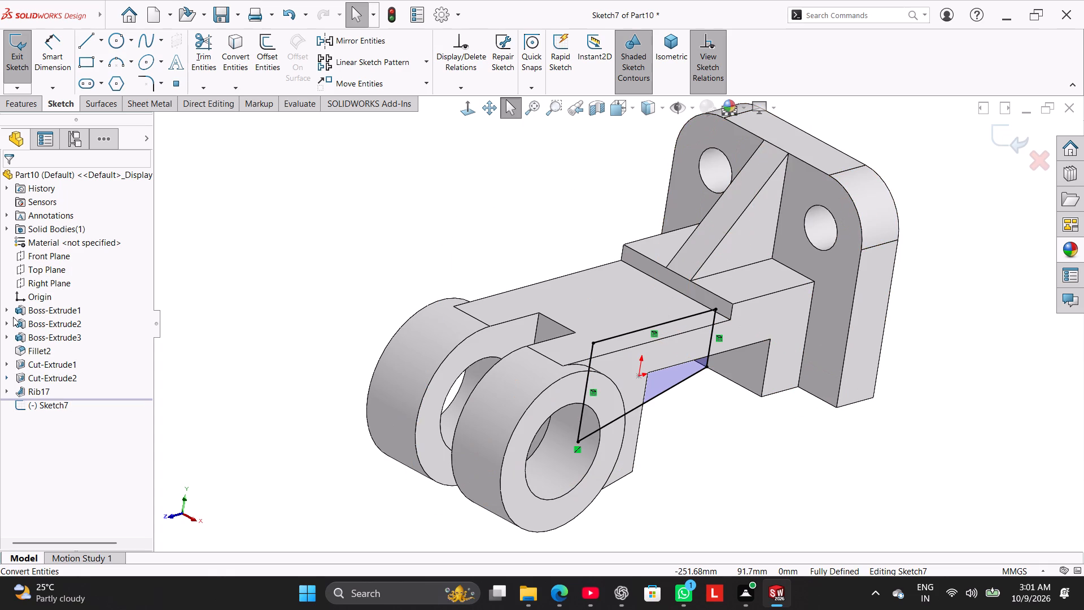
{"action": "left_click", "coordinate": [43, 405]}
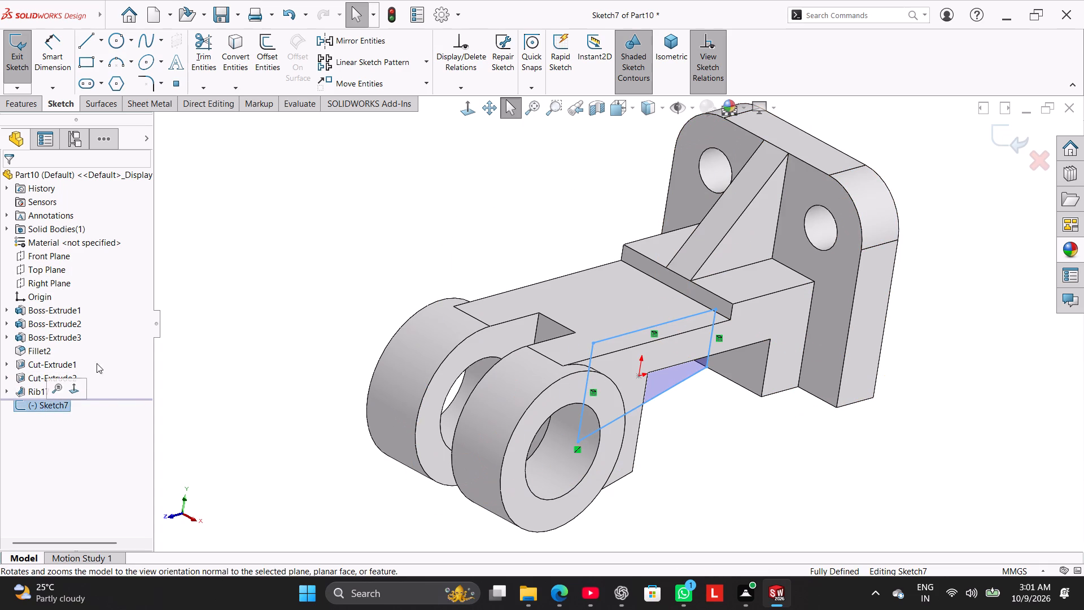
{"action": "left_click", "coordinate": [248, 291]}
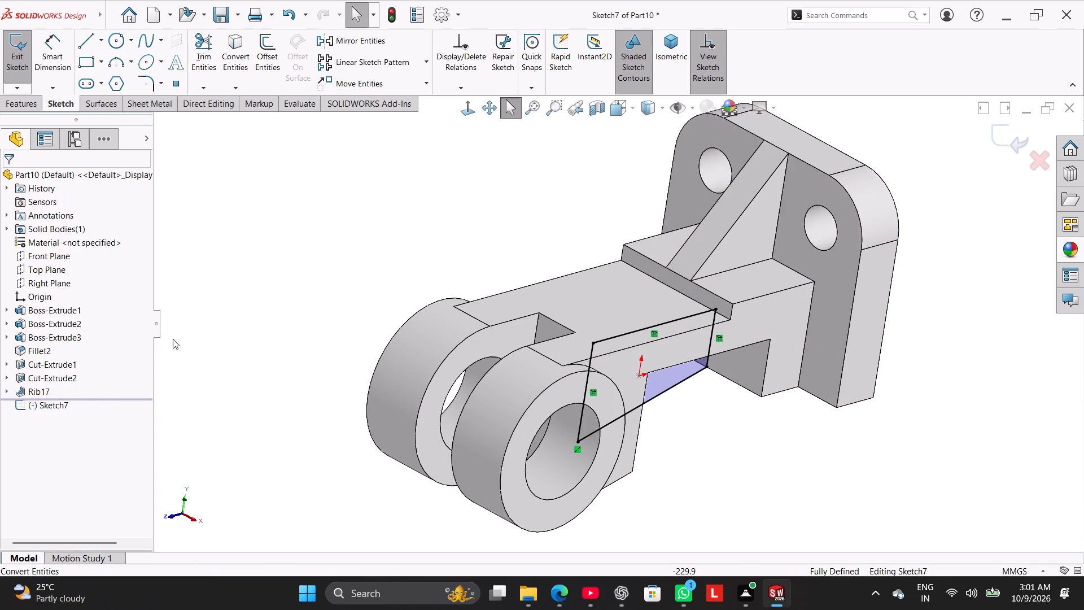
{"action": "left_click", "coordinate": [45, 407]}
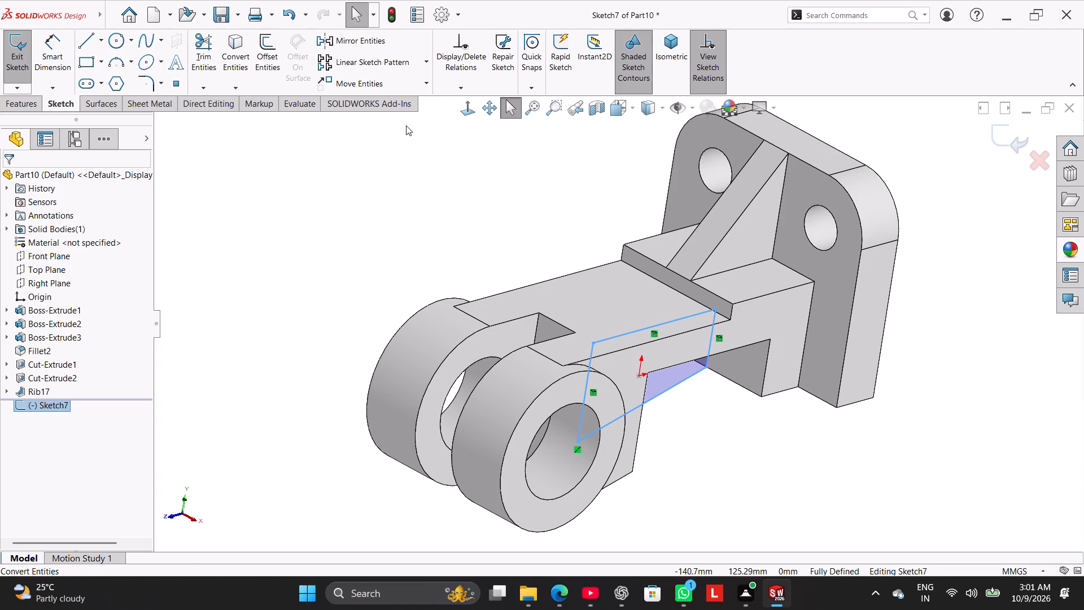
{"action": "left_click", "coordinate": [472, 104]}
{"action": "left_click", "coordinate": [351, 237]}
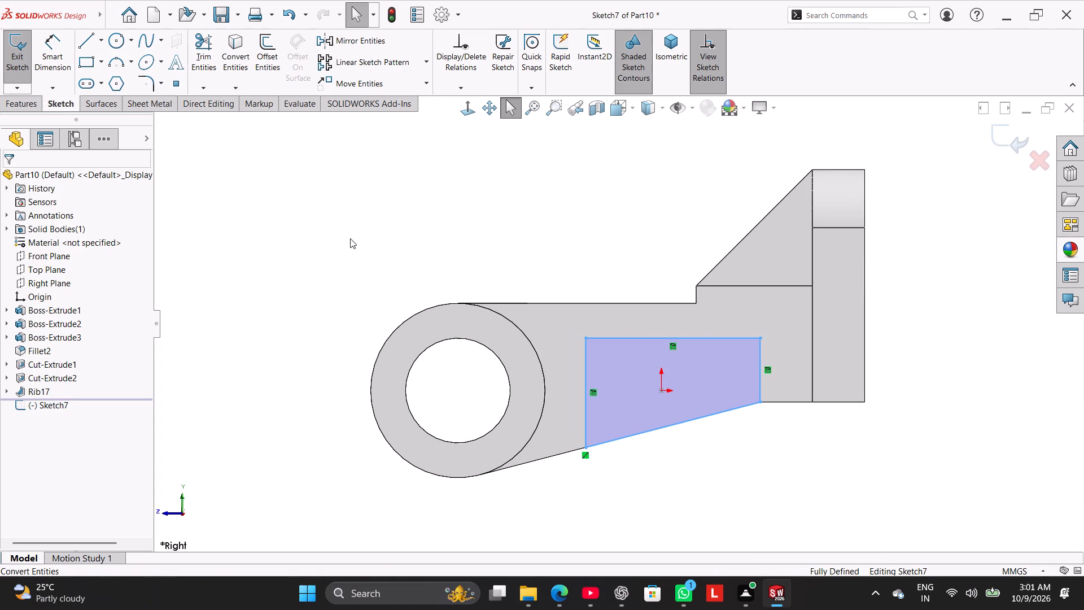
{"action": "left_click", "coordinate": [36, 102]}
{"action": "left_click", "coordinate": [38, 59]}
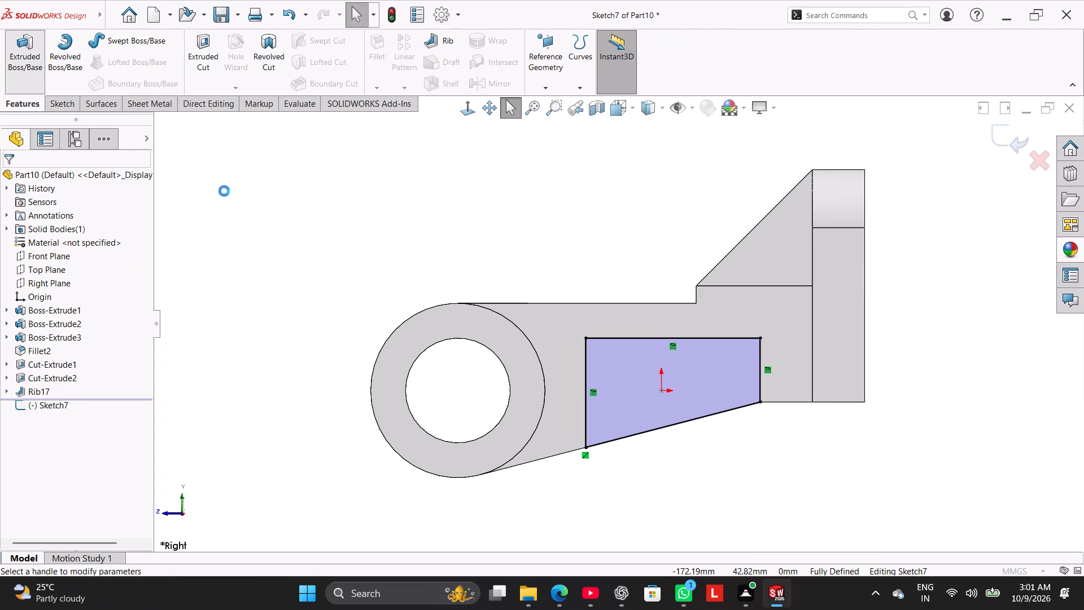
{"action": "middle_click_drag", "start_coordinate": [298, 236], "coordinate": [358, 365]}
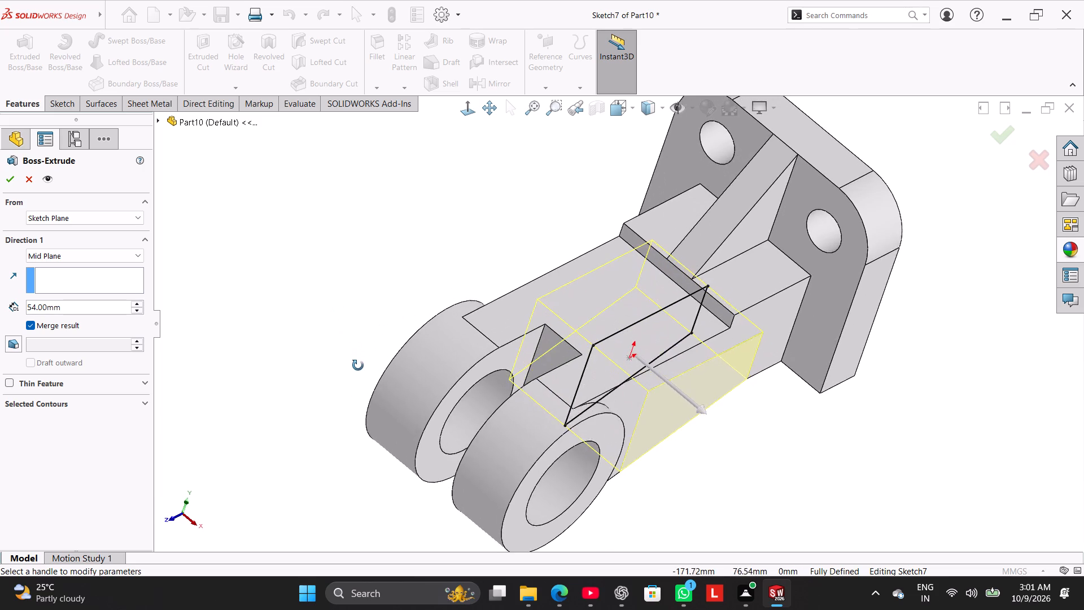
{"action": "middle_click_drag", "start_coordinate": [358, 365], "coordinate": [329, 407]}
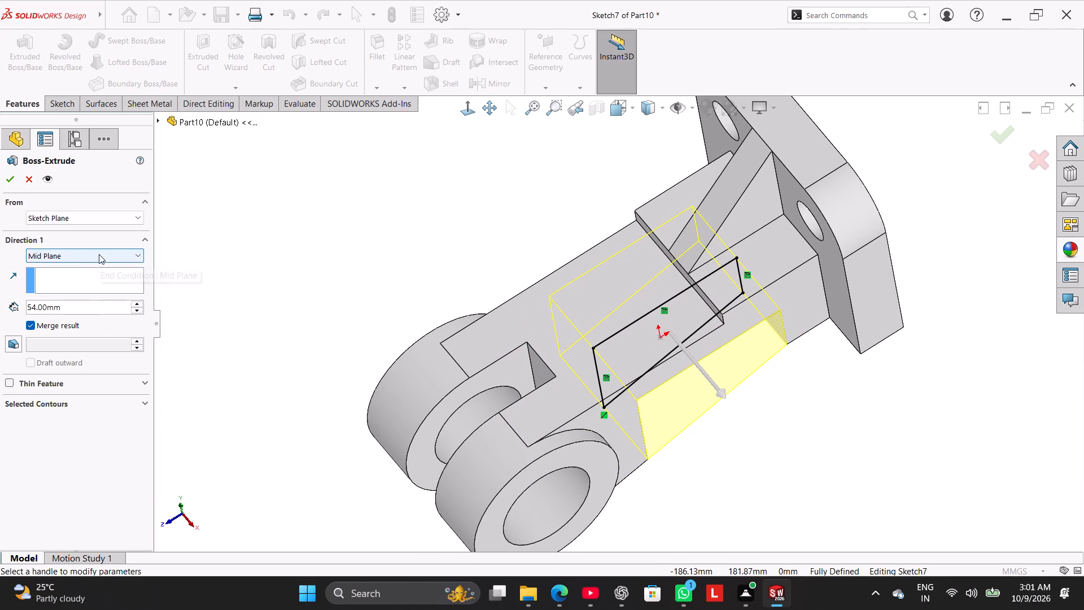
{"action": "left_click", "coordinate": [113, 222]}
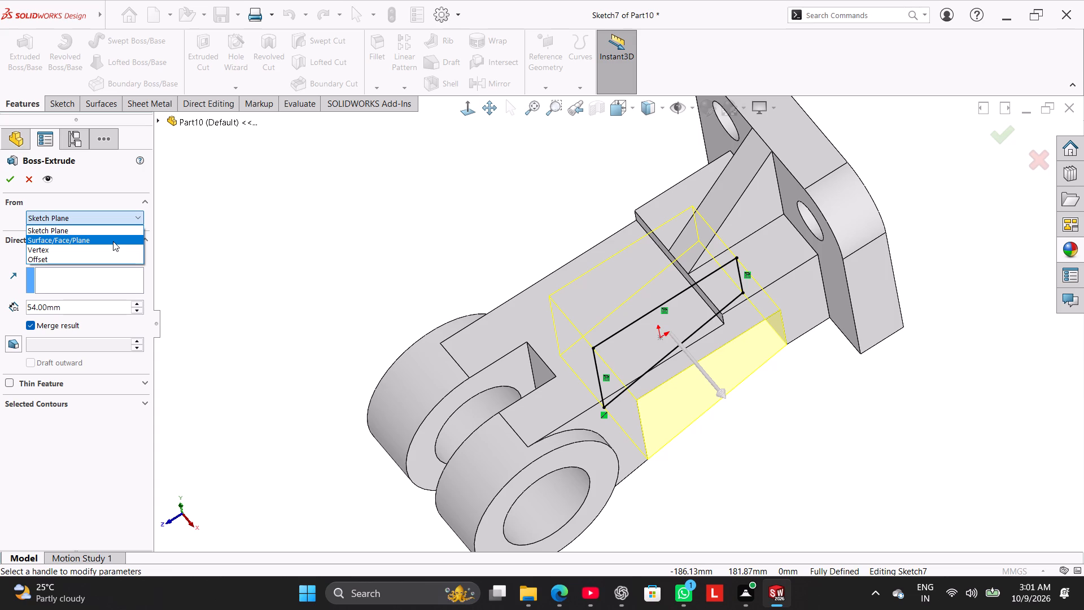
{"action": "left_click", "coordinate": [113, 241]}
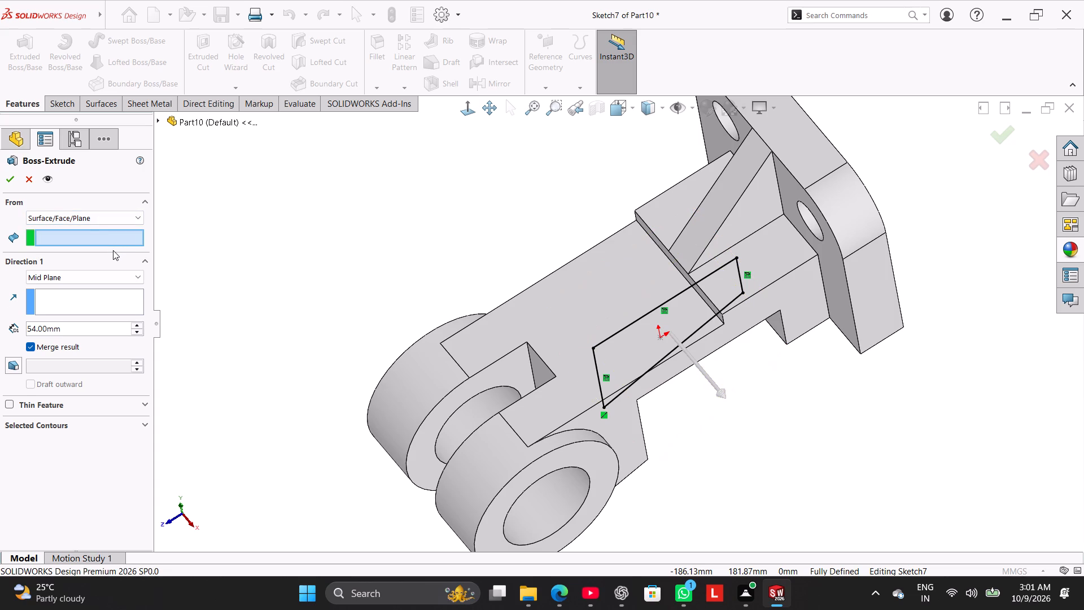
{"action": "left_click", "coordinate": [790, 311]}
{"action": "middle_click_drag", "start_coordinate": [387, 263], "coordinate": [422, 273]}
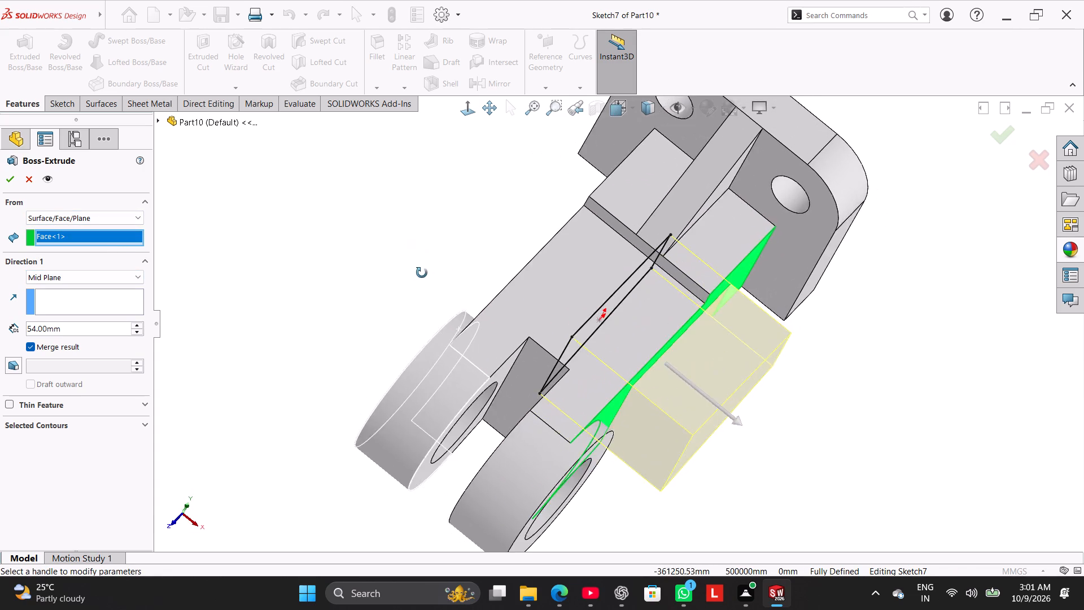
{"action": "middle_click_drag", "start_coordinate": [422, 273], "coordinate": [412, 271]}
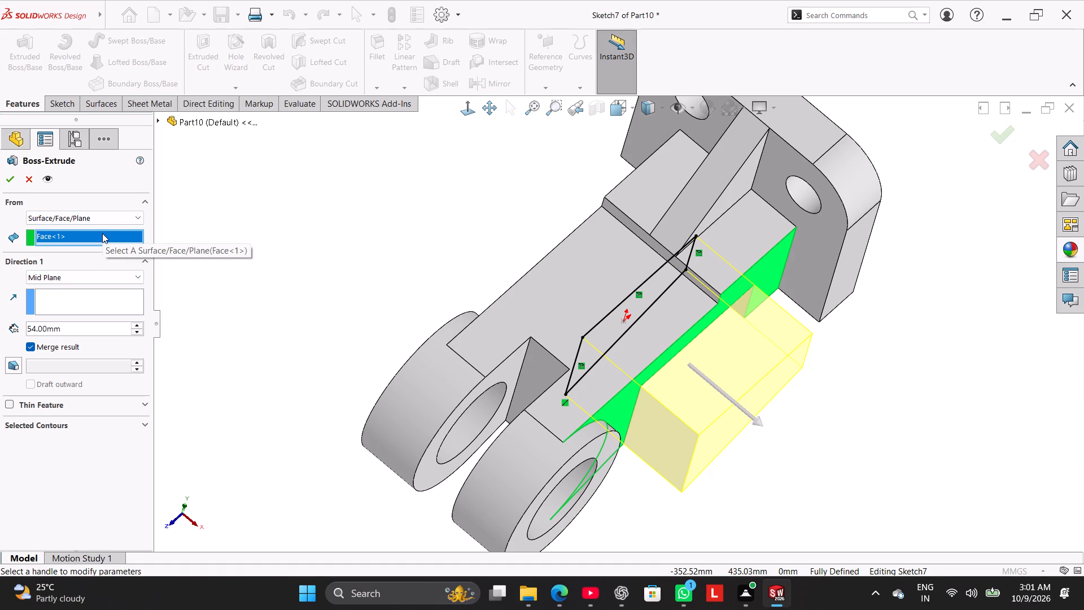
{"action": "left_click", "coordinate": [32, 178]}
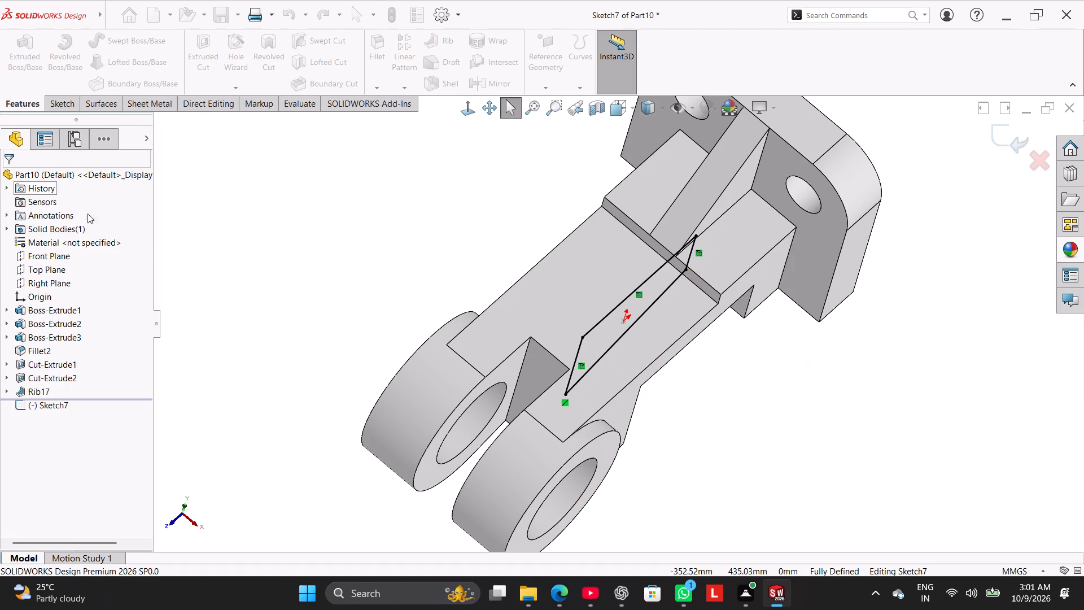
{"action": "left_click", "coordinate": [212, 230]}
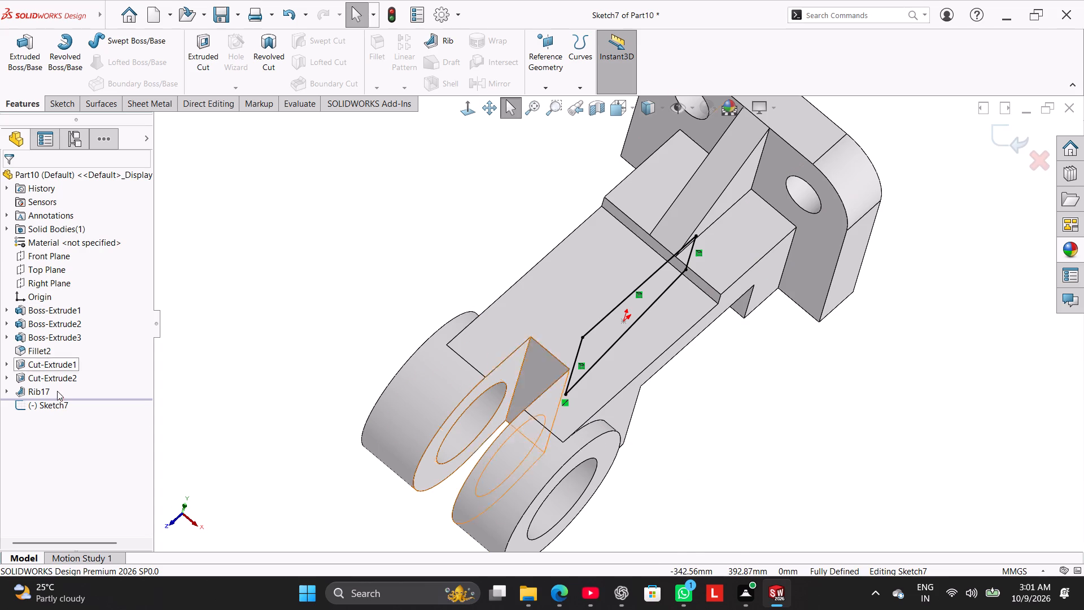
Extrude the closed recess profile 18 mm with the Mid Plane end condition to form the lower web.
{"action": "left_click", "coordinate": [29, 47]}
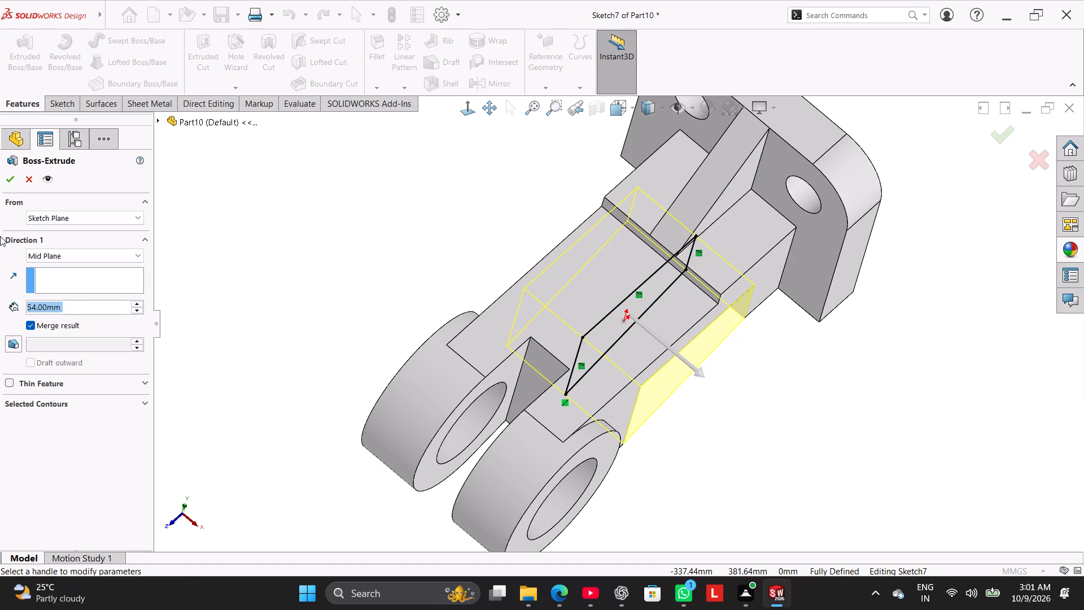
{"action": "type", "text": "54"}
{"action": "key", "text": "minus"}
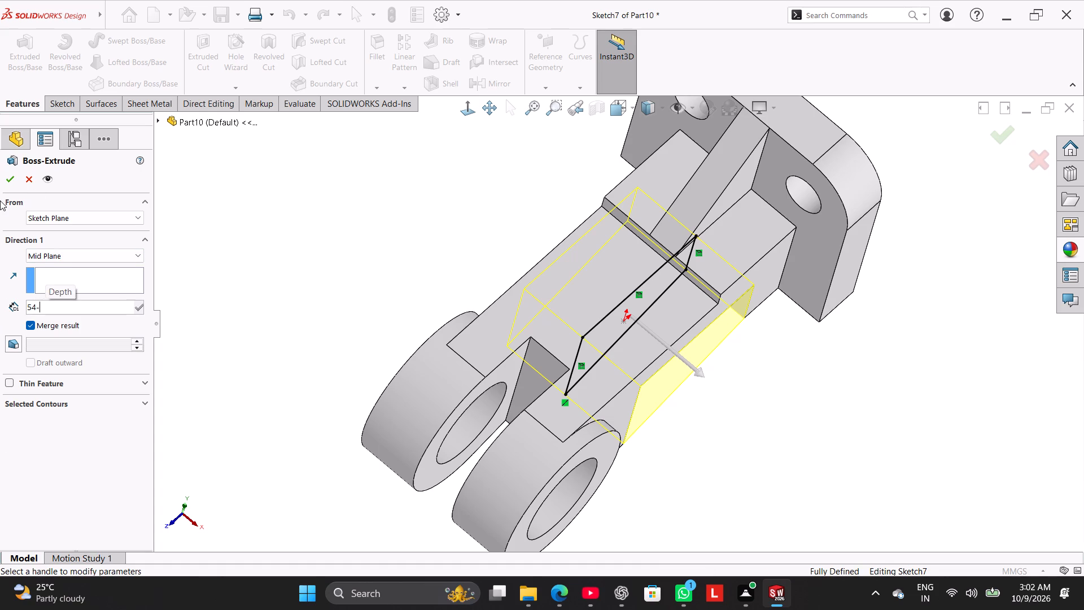
{"action": "key", "text": "1"}
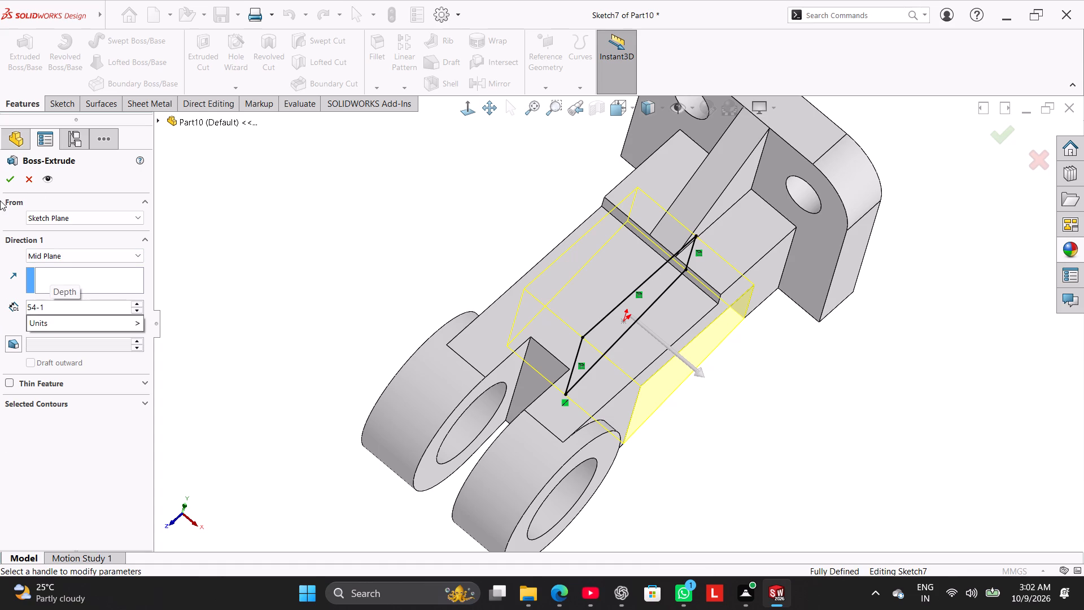
{"action": "key", "text": "8"}
{"action": "key", "text": "minus"}
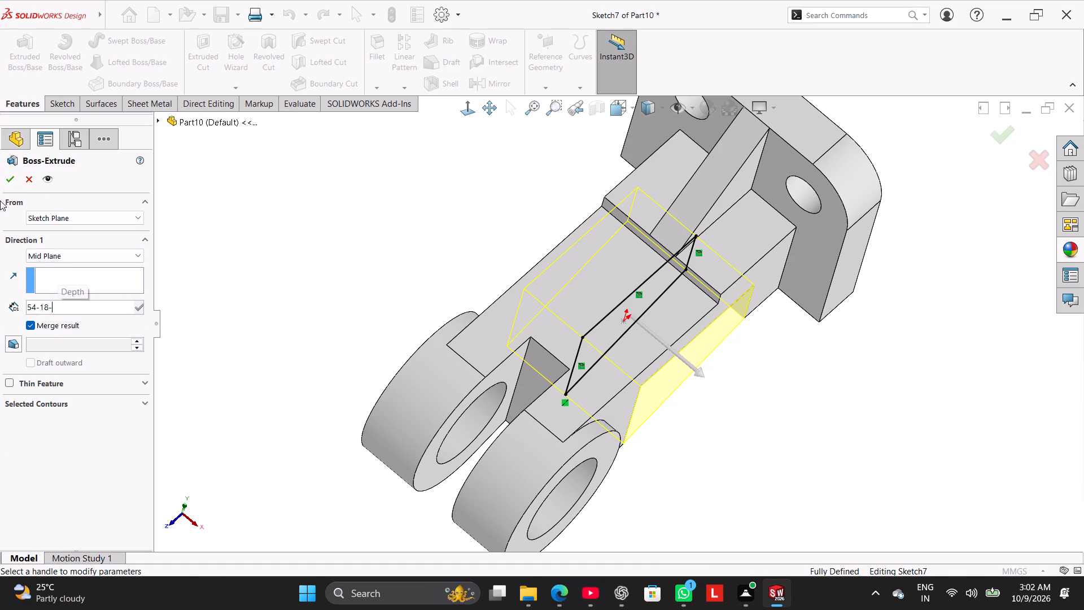
{"action": "key", "text": "1"}
{"action": "key", "text": "8"}
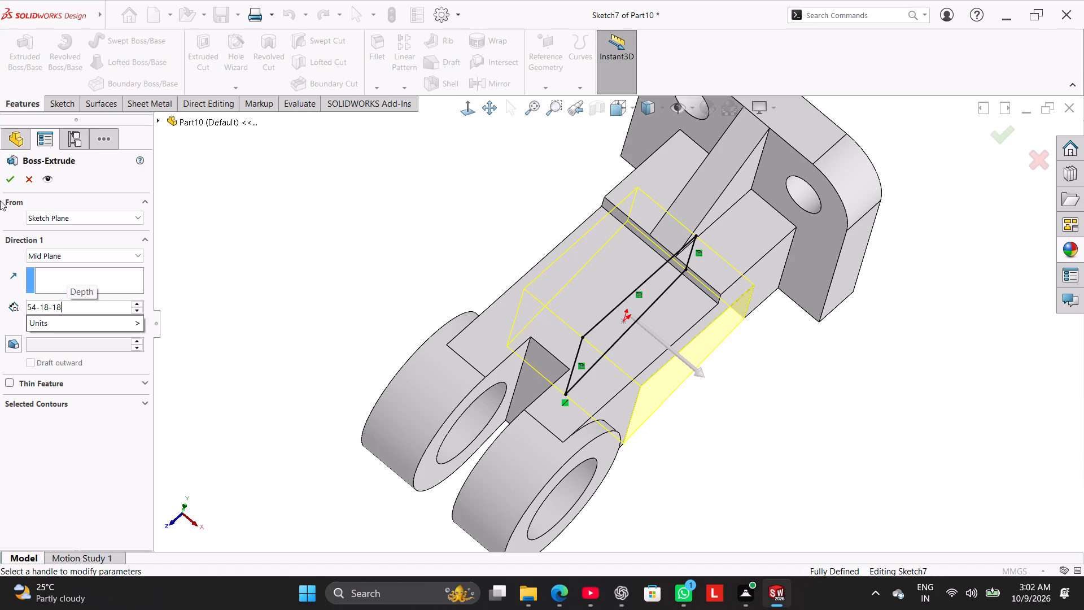
{"action": "key", "text": "Return"}
{"action": "scroll", "coordinate": [237, 329], "scroll_direction": "up", "scroll_amount": 1}
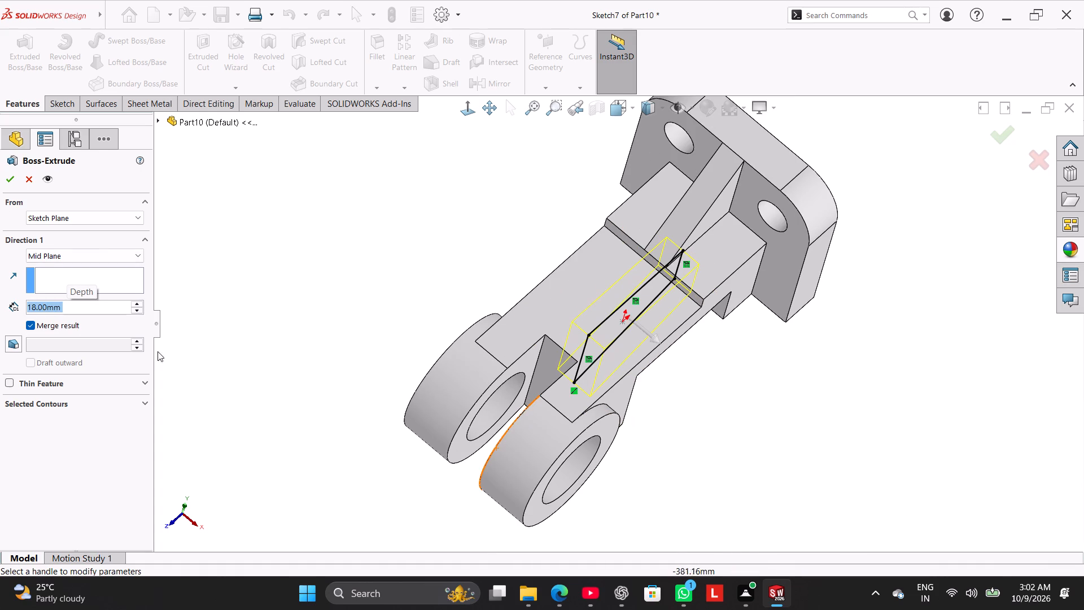
{"action": "left_click", "coordinate": [7, 180]}
{"action": "left_click", "coordinate": [262, 255]}
Check the offset between the lower web's side face and the arm's outer side face with a temporary dimension, and undo that dimension.
{"action": "right_click_drag", "start_coordinate": [373, 342], "coordinate": [465, 204]}
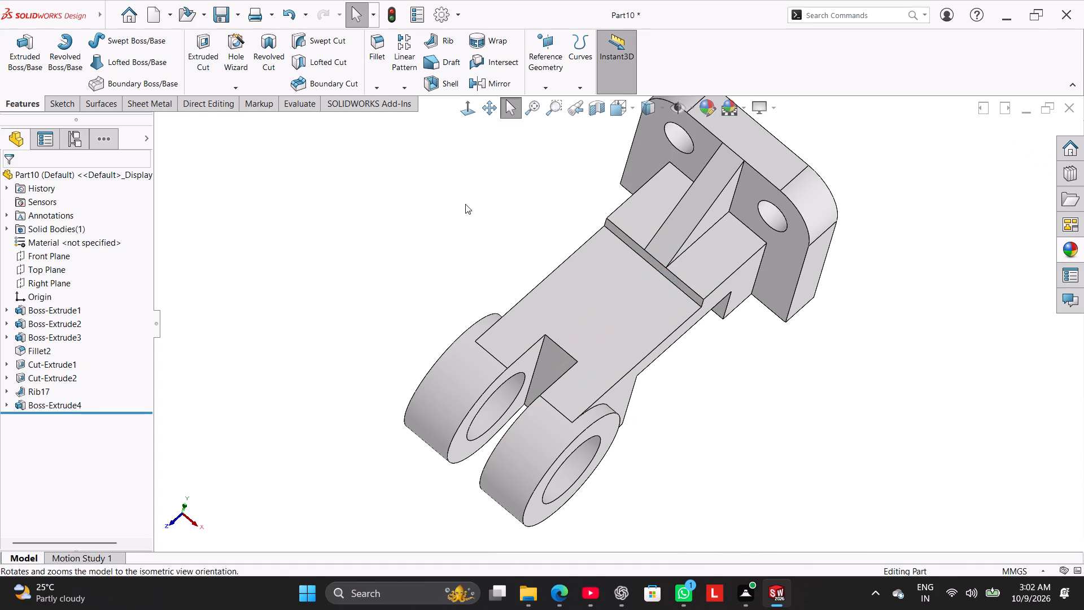
{"action": "right_click_drag", "start_coordinate": [465, 204], "coordinate": [535, 121]}
{"action": "middle_click_drag", "start_coordinate": [722, 378], "coordinate": [730, 341]}
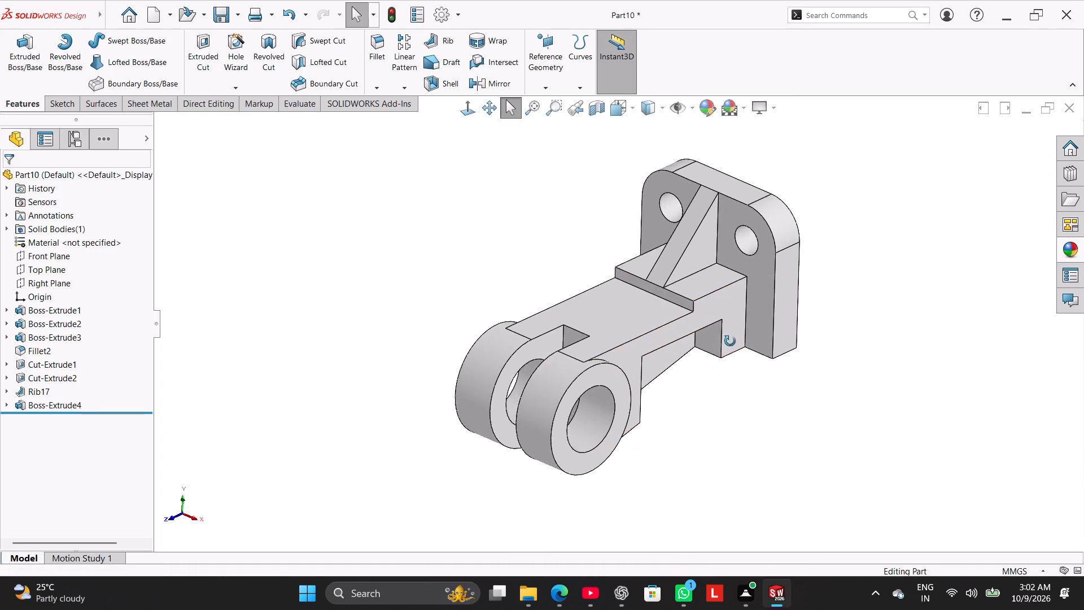
{"action": "middle_click_drag", "start_coordinate": [730, 341], "coordinate": [739, 320]}
{"action": "scroll", "coordinate": [742, 337], "scroll_direction": "down", "scroll_amount": 3}
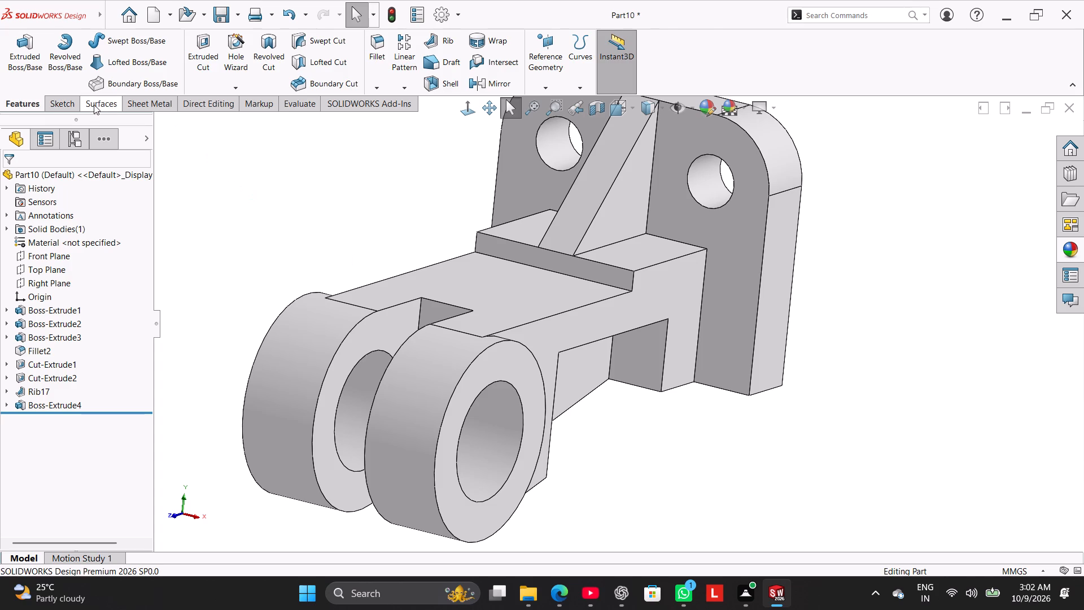
{"action": "left_click", "coordinate": [94, 104]}
{"action": "left_click", "coordinate": [67, 101]}
{"action": "left_click", "coordinate": [54, 55]}
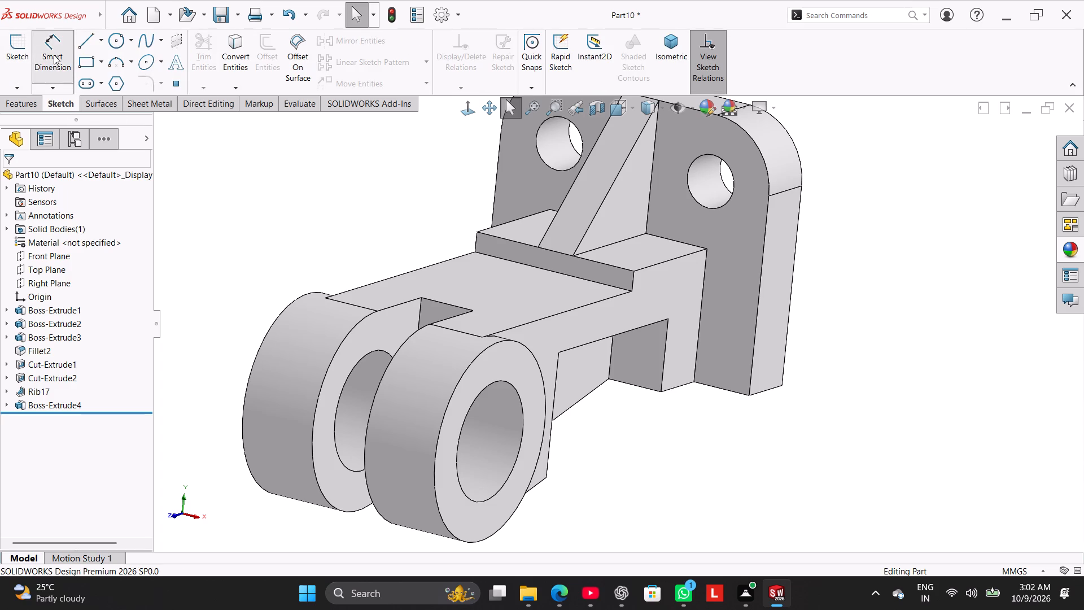
{"action": "scroll", "coordinate": [647, 376], "scroll_direction": "down", "scroll_amount": 4}
{"action": "left_click", "coordinate": [562, 306]}
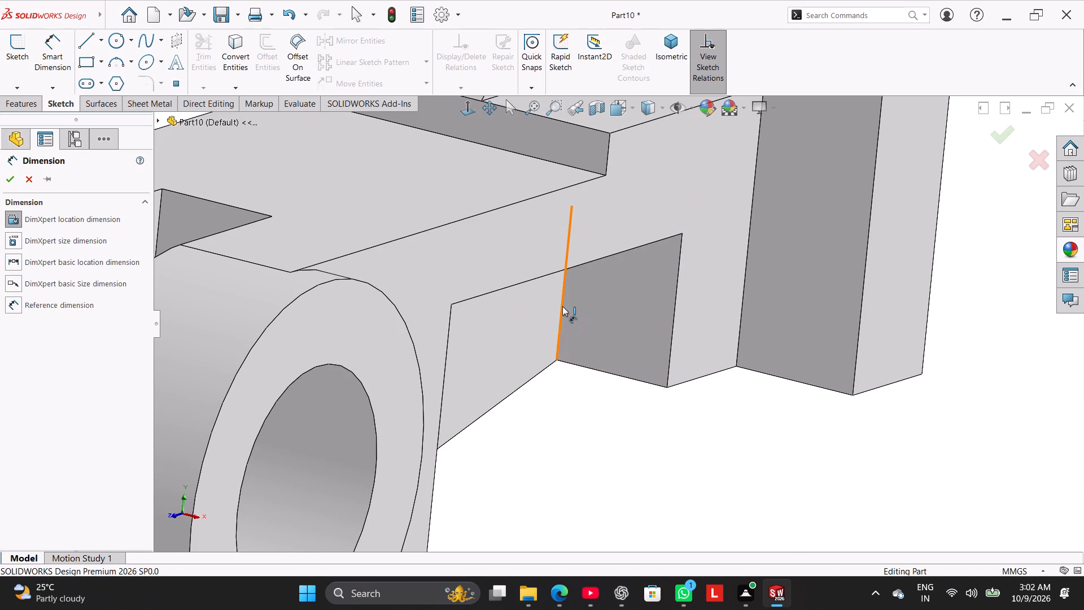
{"action": "left_click", "coordinate": [669, 359]}
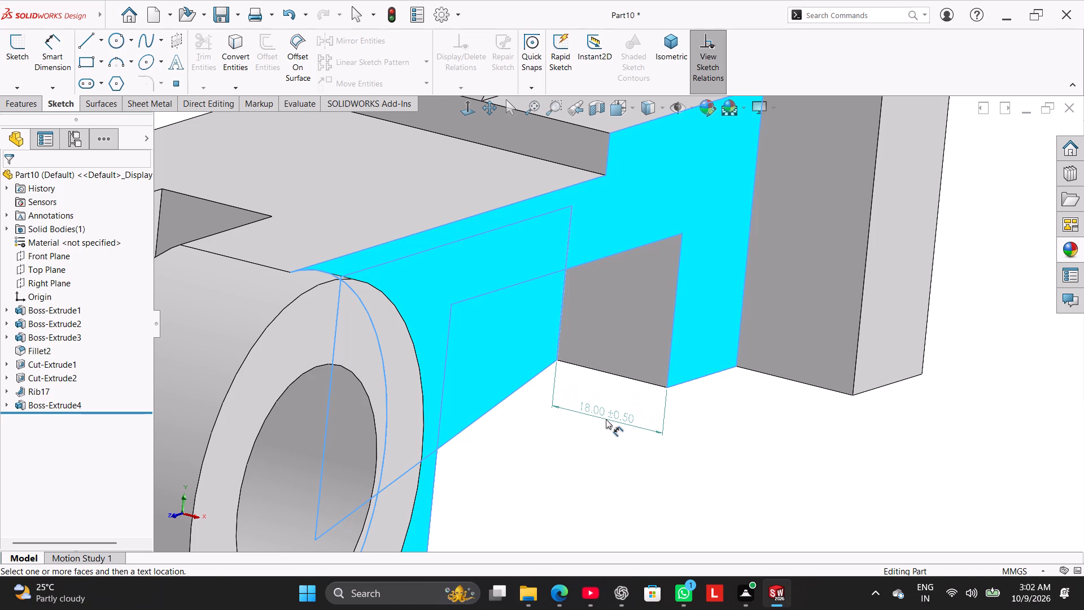
{"action": "scroll", "coordinate": [606, 419], "scroll_direction": "up", "scroll_amount": 3}
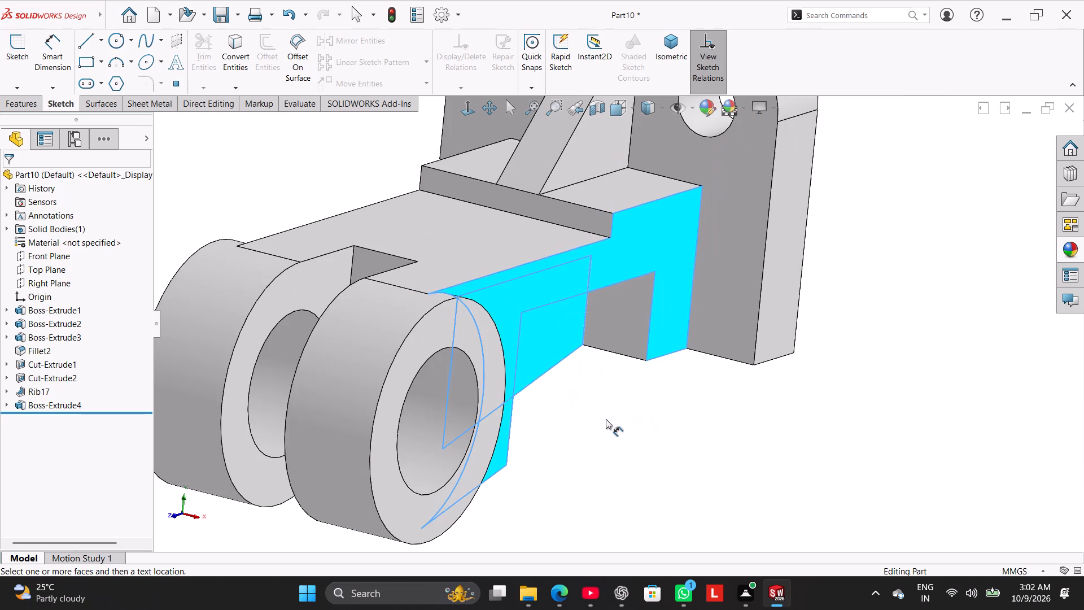
{"action": "scroll", "coordinate": [606, 419], "scroll_direction": "up", "scroll_amount": 2}
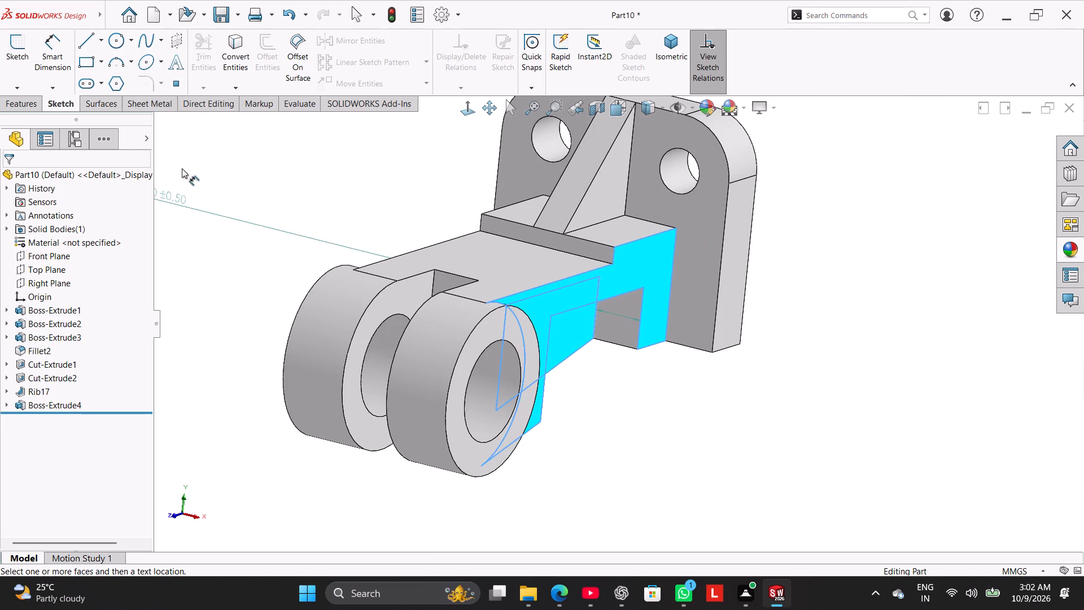
{"action": "left_click", "coordinate": [243, 190]}
{"action": "right_click", "coordinate": [250, 192]}
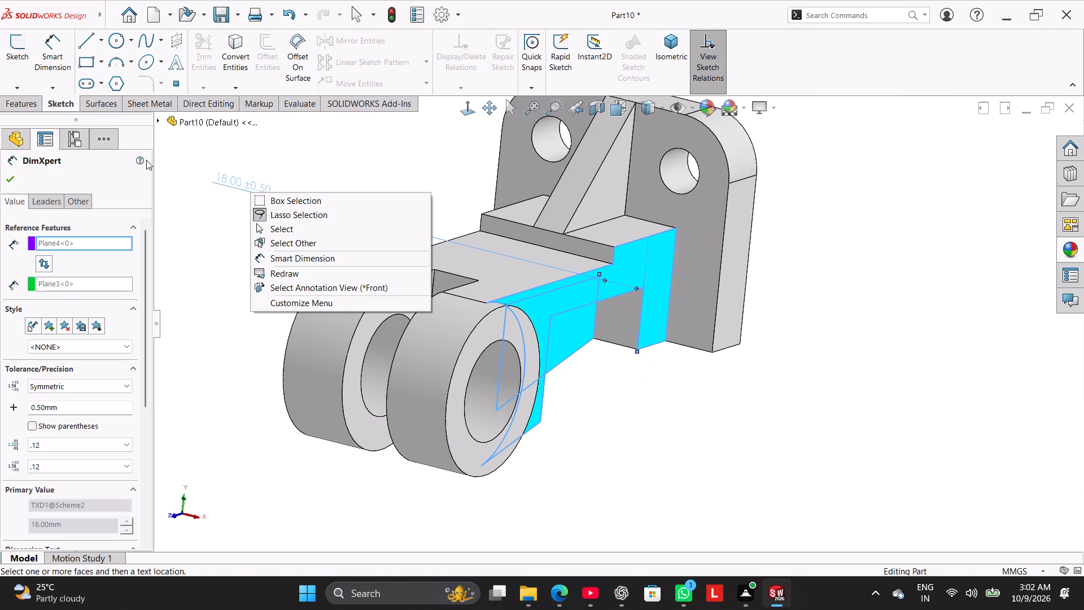
{"action": "right_click_drag", "start_coordinate": [176, 199], "coordinate": [344, 97]}
{"action": "right_click_drag", "start_coordinate": [285, 223], "coordinate": [466, 123]}
{"action": "left_click", "coordinate": [340, 232]}
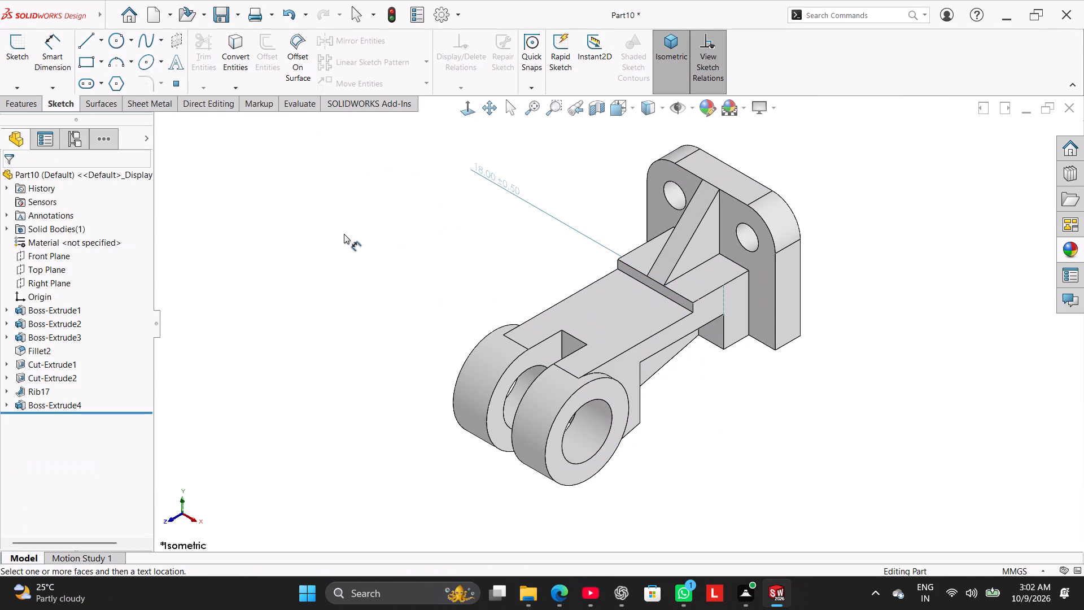
{"action": "right_click", "coordinate": [483, 174]}
{"action": "left_click", "coordinate": [350, 254]}
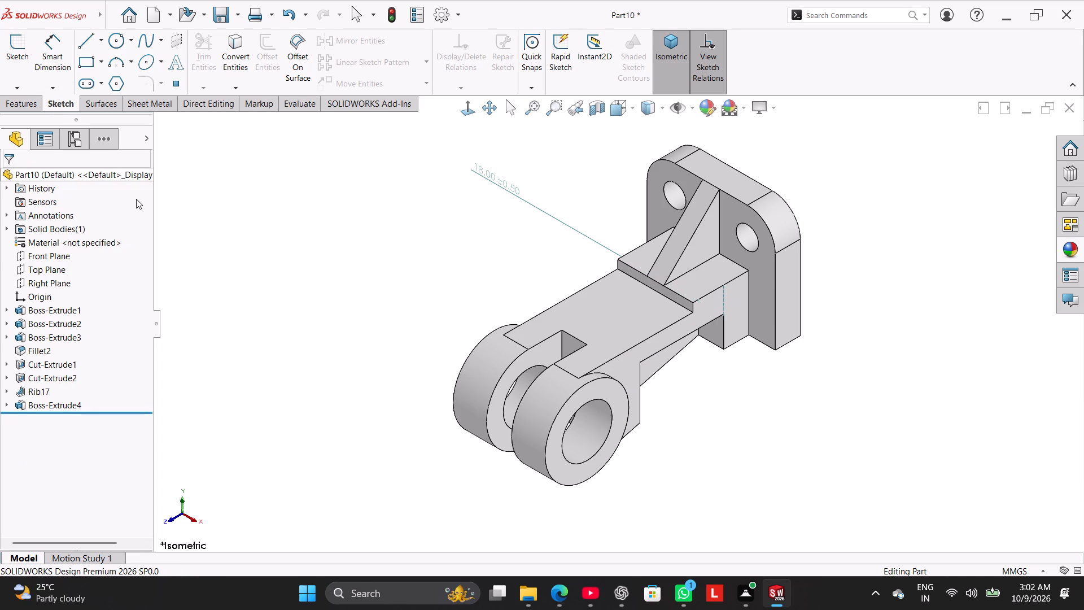
{"action": "key", "text": "ctrl+z"}
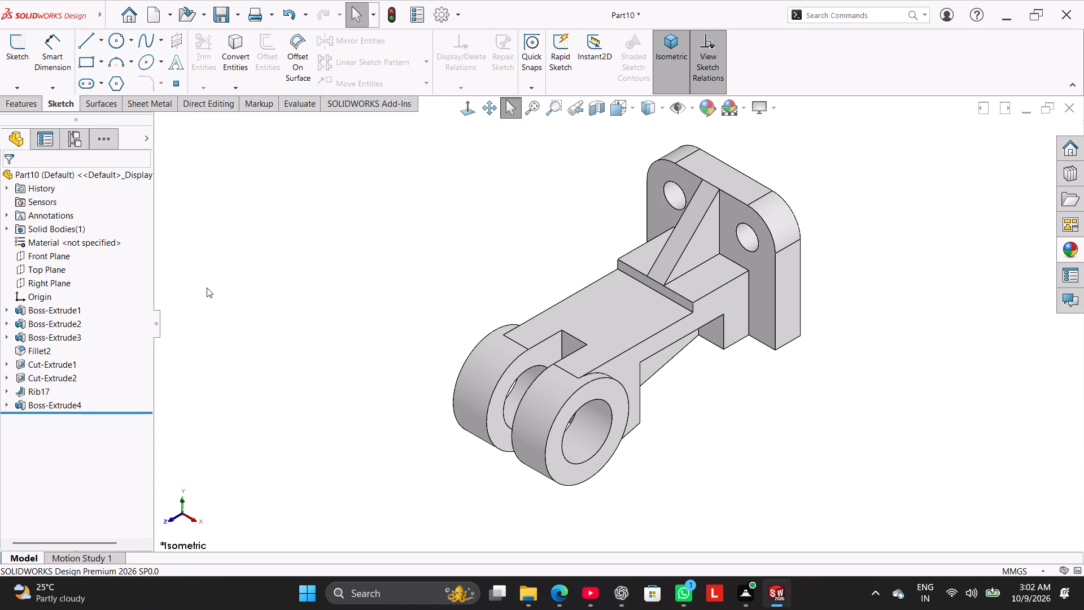
{"action": "right_click_drag", "start_coordinate": [206, 303], "coordinate": [421, 194]}
Save the part as Forked Link Support in the Work folder.
{"action": "left_click", "coordinate": [214, 10]}
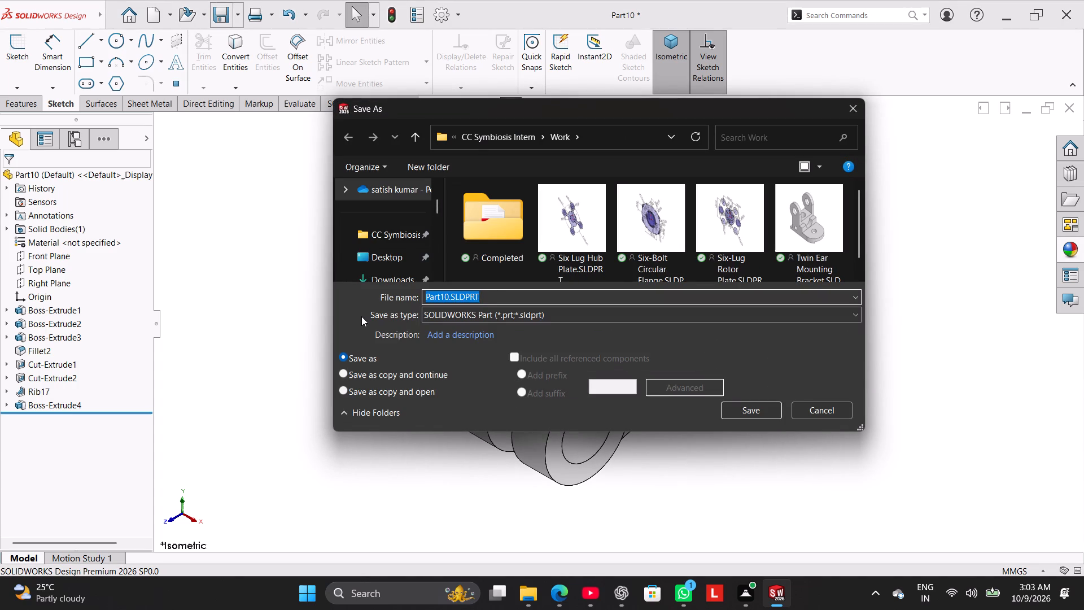
{"action": "key", "text": "ctrl+v"}
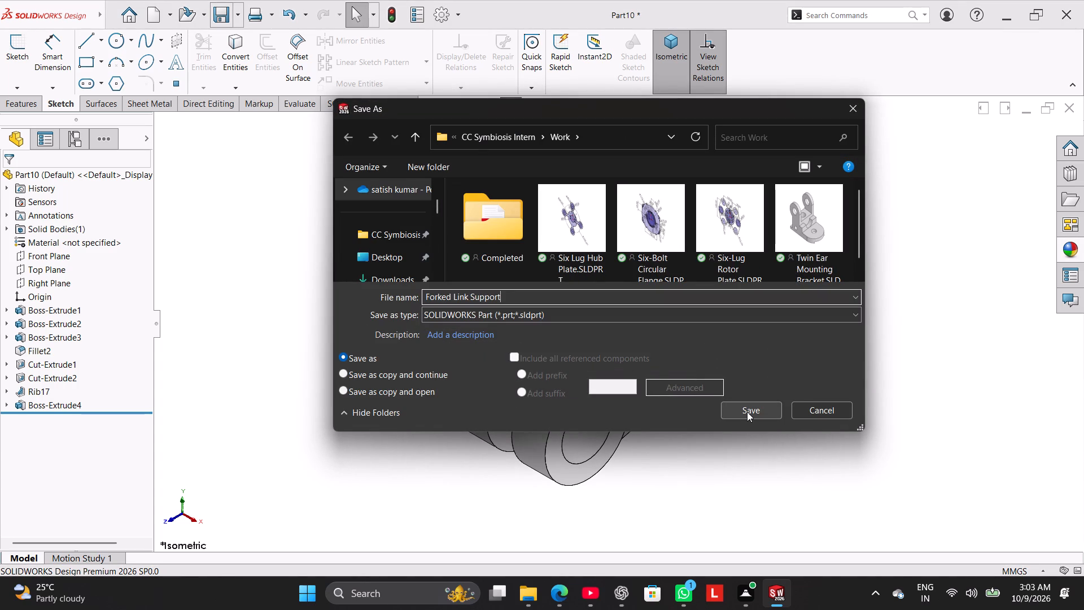
{"action": "left_click", "coordinate": [747, 412]}
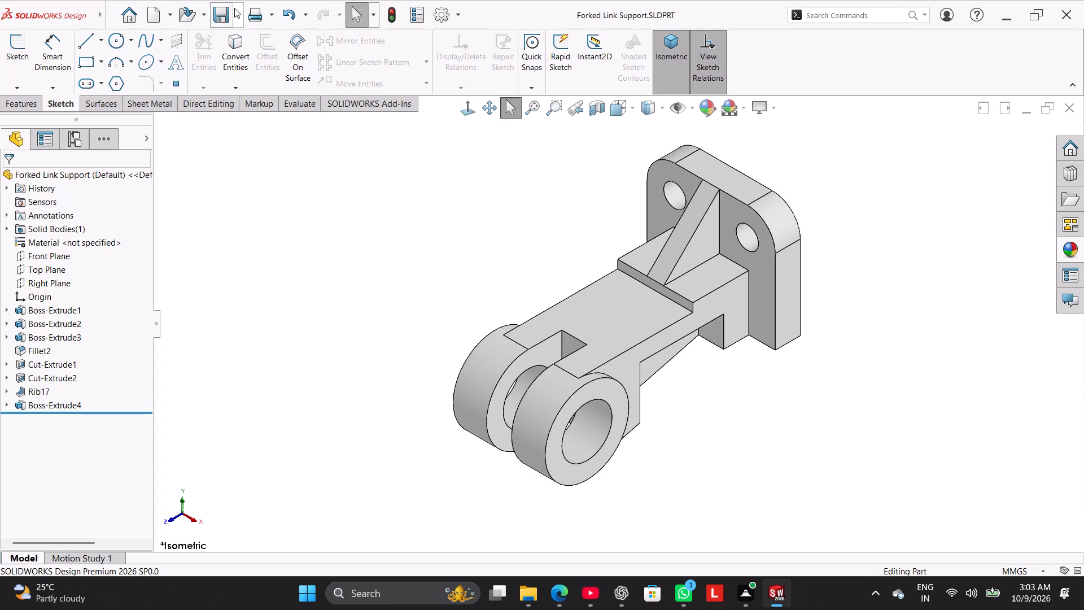
Save a PDF copy of the part as Forked Link Support.pdf in the Work folder.
{"action": "left_click", "coordinate": [234, 8]}
{"action": "left_click", "coordinate": [248, 47]}
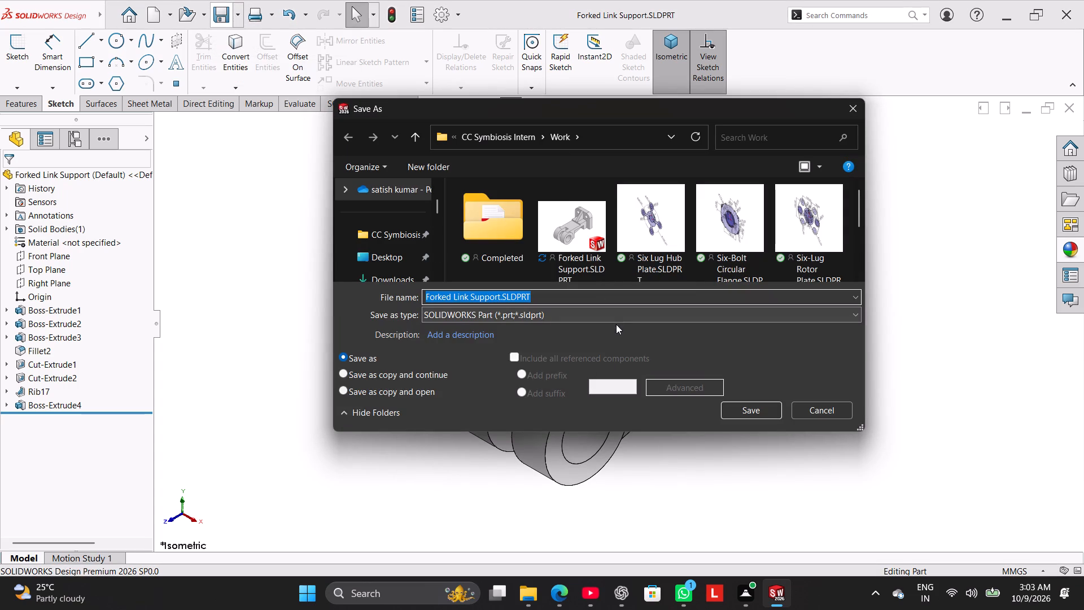
{"action": "left_click", "coordinate": [612, 312]}
{"action": "left_click", "coordinate": [582, 104]}
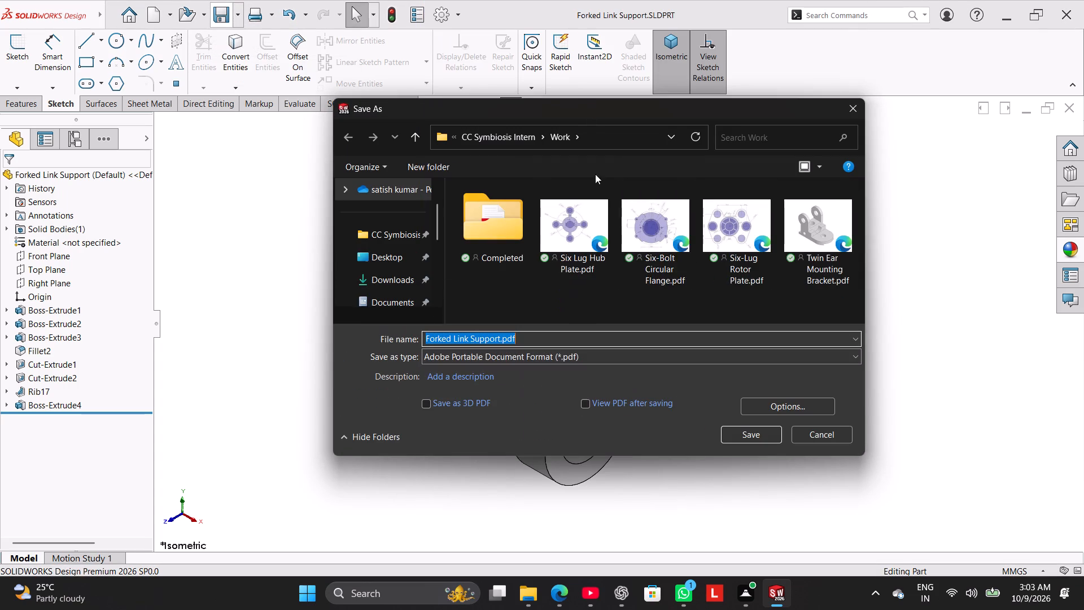
{"action": "left_click", "coordinate": [746, 439]}
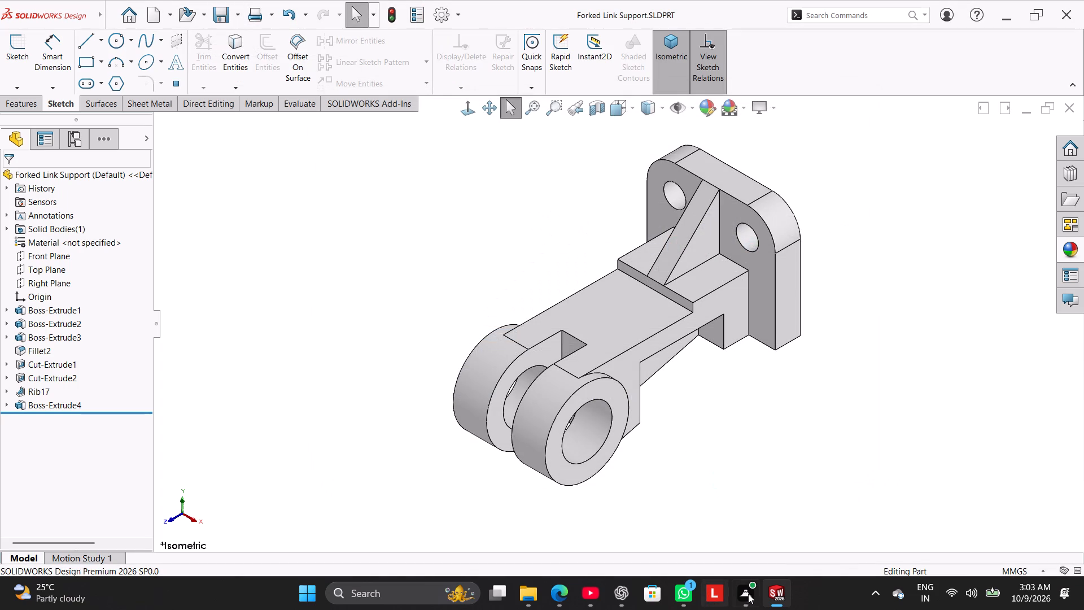